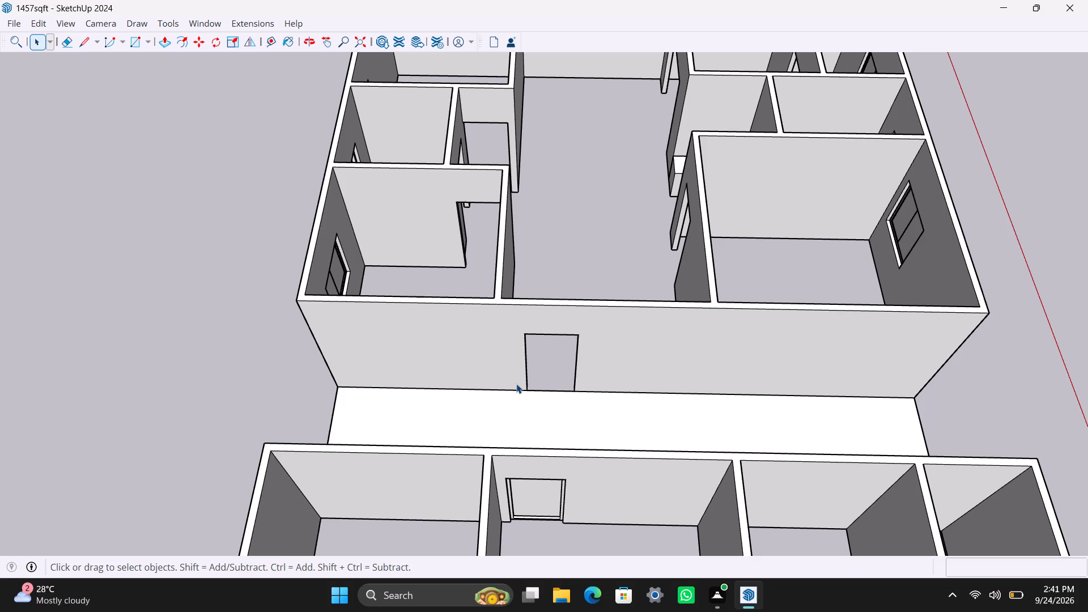
Draw a rectangle filling the doorway opening in the exterior wall facing the white walkway and make it a group.
scroll(515, 380, up, 2)
middle_drag(513, 370, 501, 341)
scroll(516, 344, up, 3)
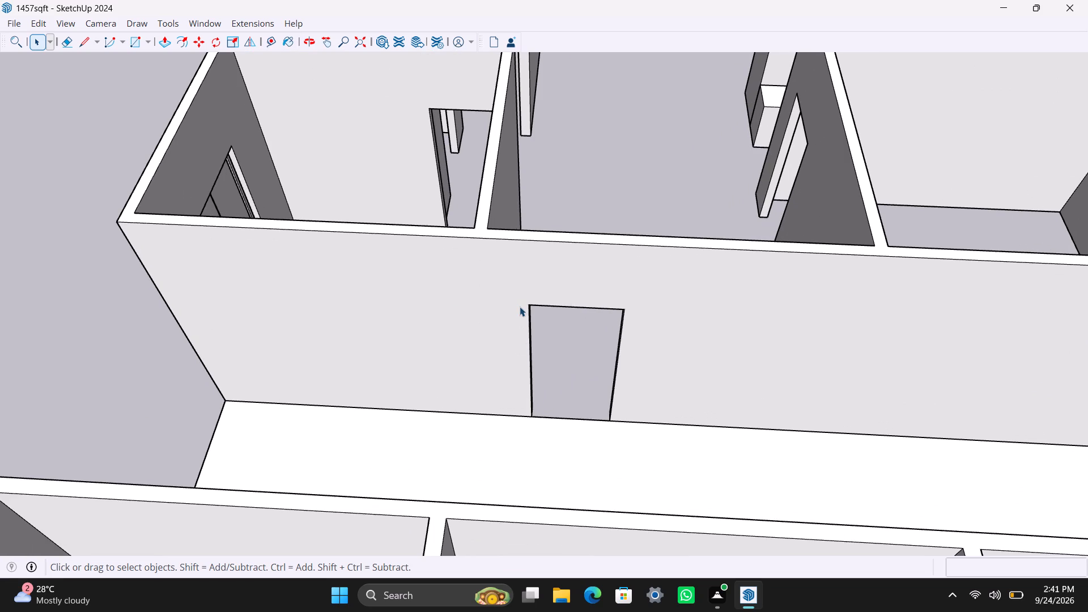
click(520, 307)
double_click(517, 303)
key(r)
drag(532, 303, 531, 312)
click(609, 422)
key(space)
double_click(583, 395)
right_click(583, 395)
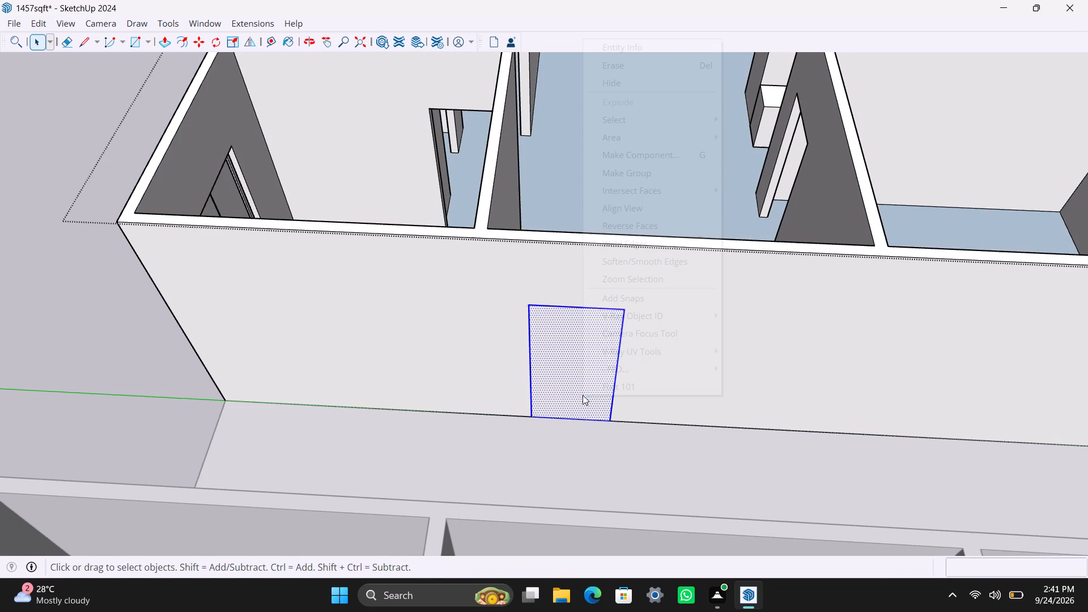
click(670, 171)
Inside the doorway group, offset the face's outline 2" inward and delete the inner face, leaving only the door frame.
triple_click(553, 328)
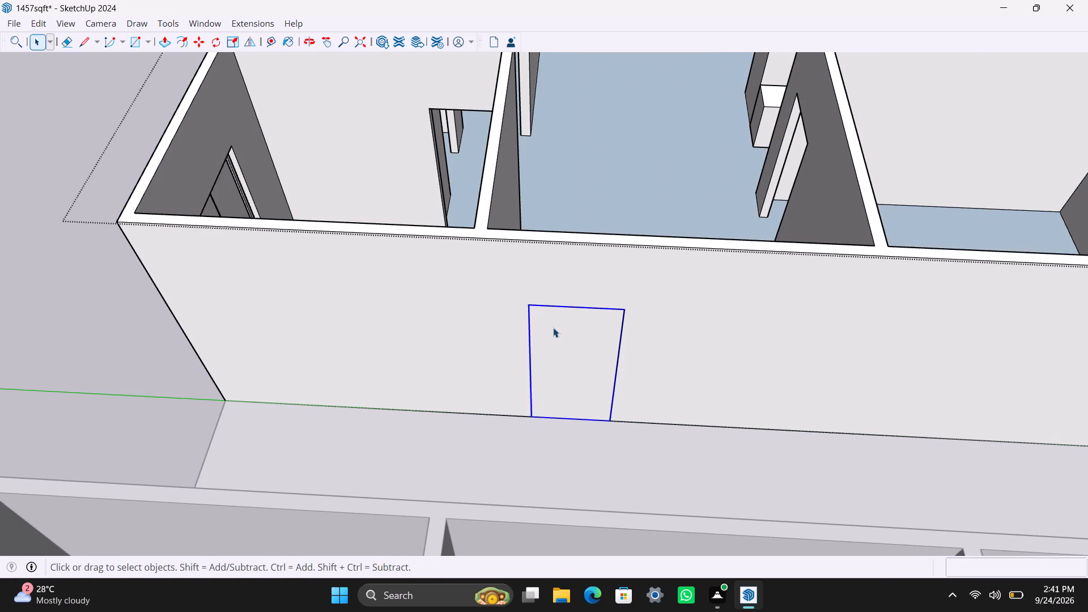
key(f)
click(539, 334)
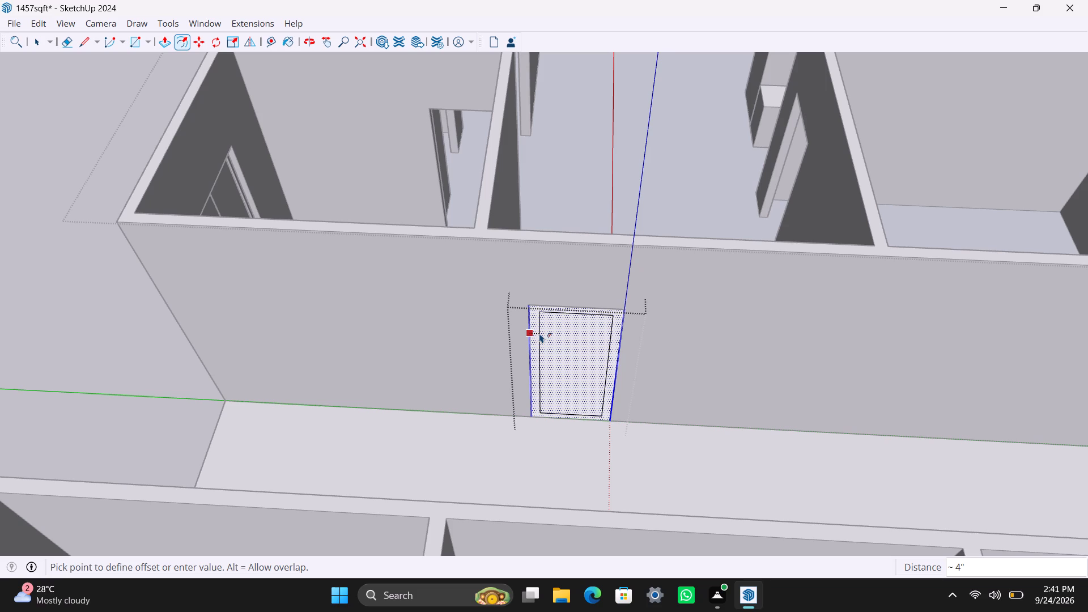
text(2")
key(Return)
key(space)
click(575, 354)
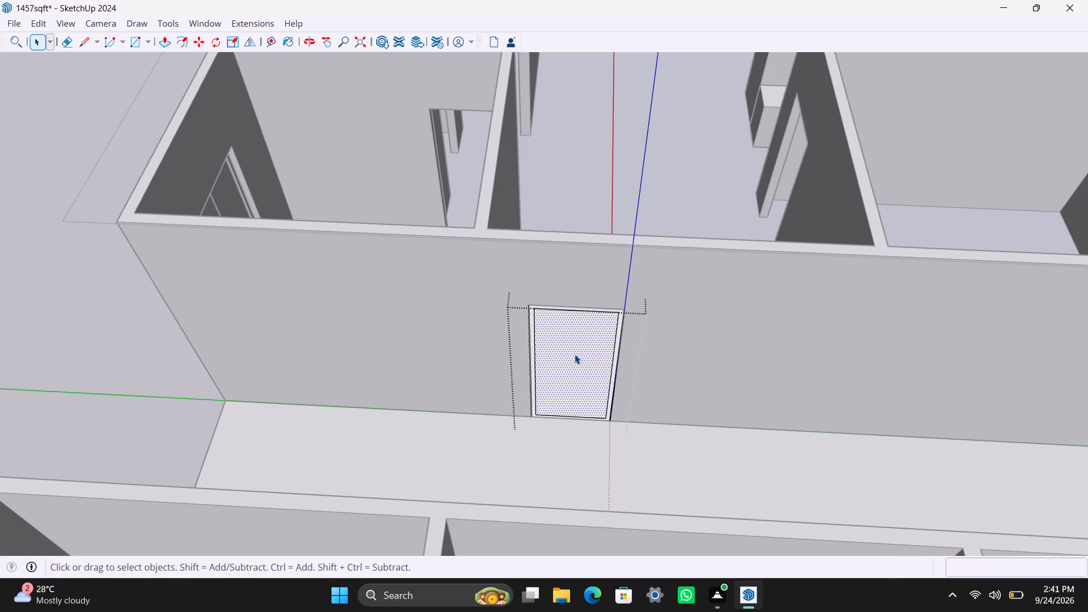
key(Delete)
Push/pull the door frame face to a thickness of 2.5".
scroll(541, 398, up, 9)
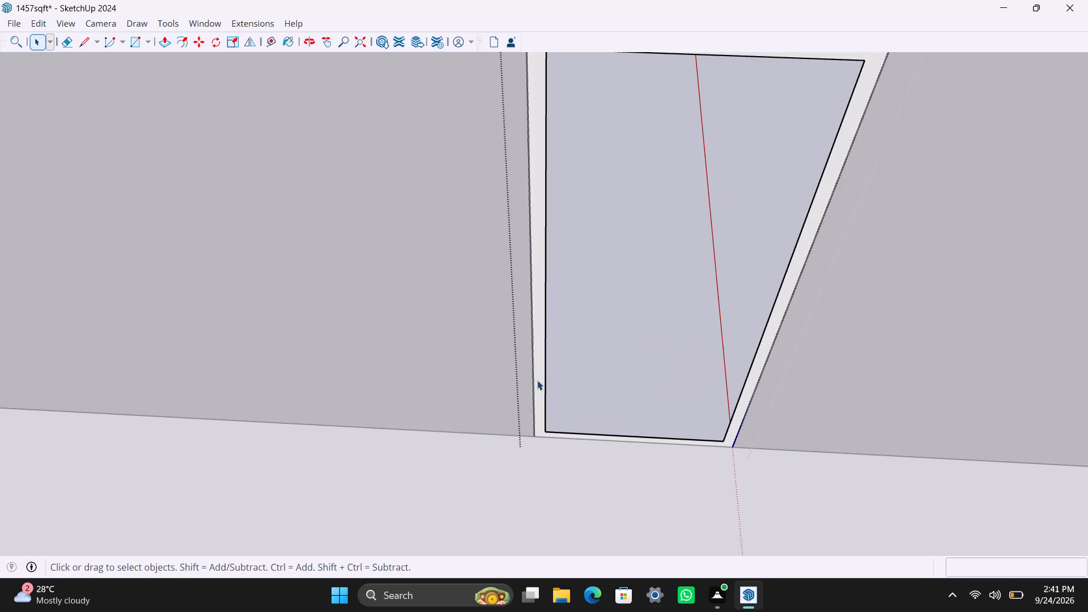
click(538, 377)
key(p)
drag(538, 377, 545, 371)
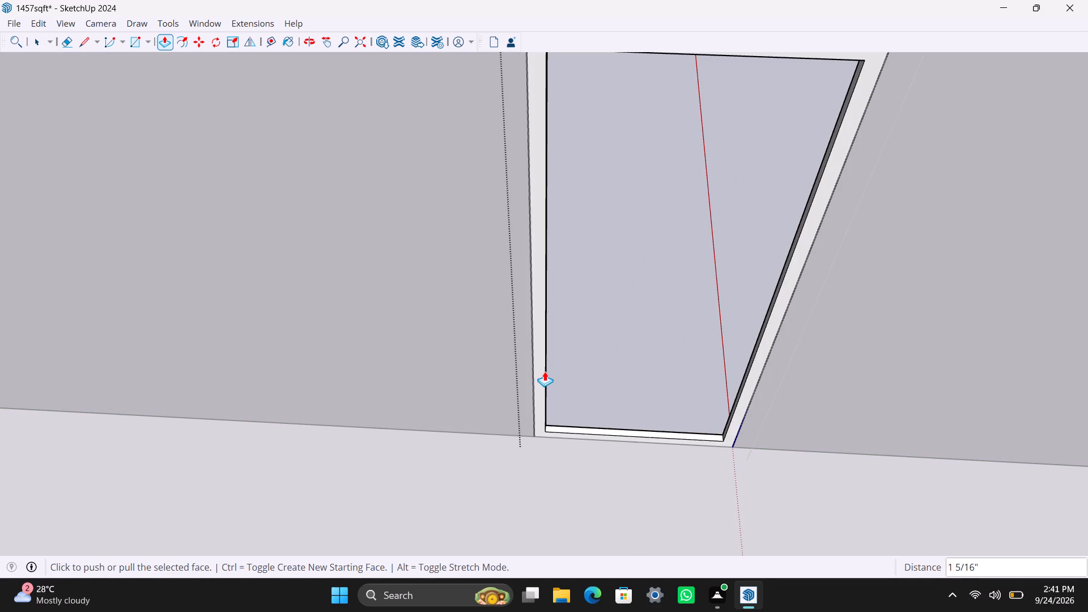
text(2.)
key(5)
key(shift+quotedbl)
key(Return)
key(space)
Draw a rectangle filling the inside of the door frame and make it a separate group for the door panel.
scroll(559, 416, down, 5)
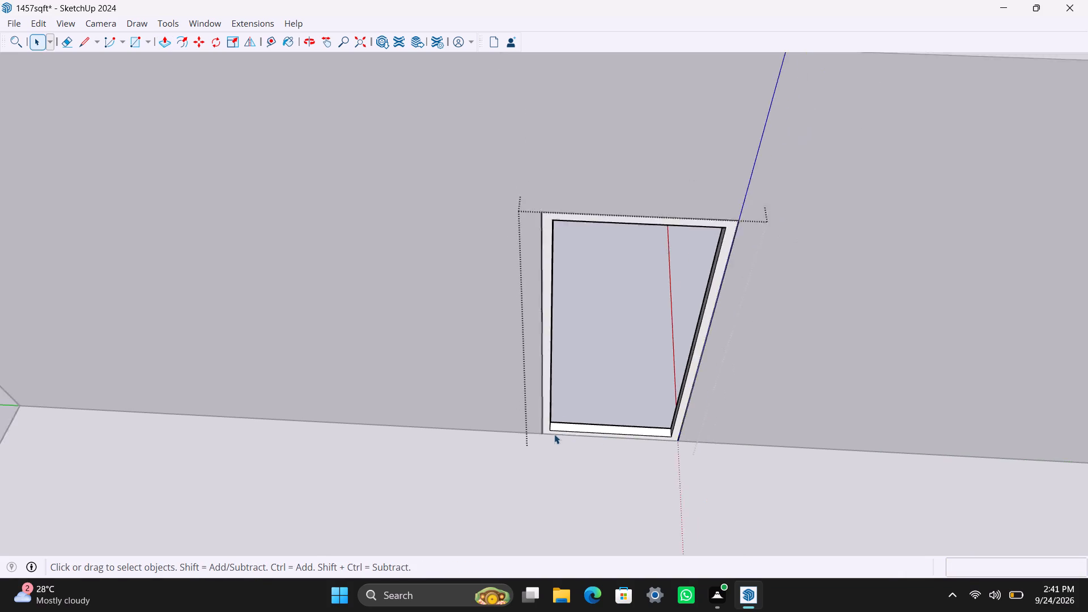
scroll(554, 434, down, 3)
shift+middle_drag(546, 436, 495, 460)
scroll(487, 342, up, 4)
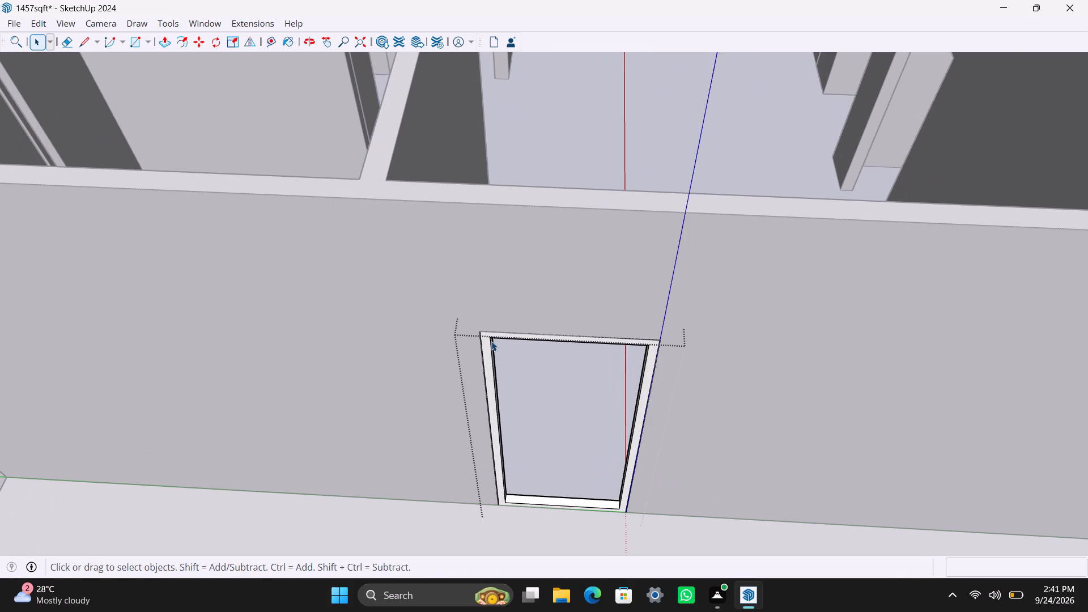
key(r)
click(496, 341)
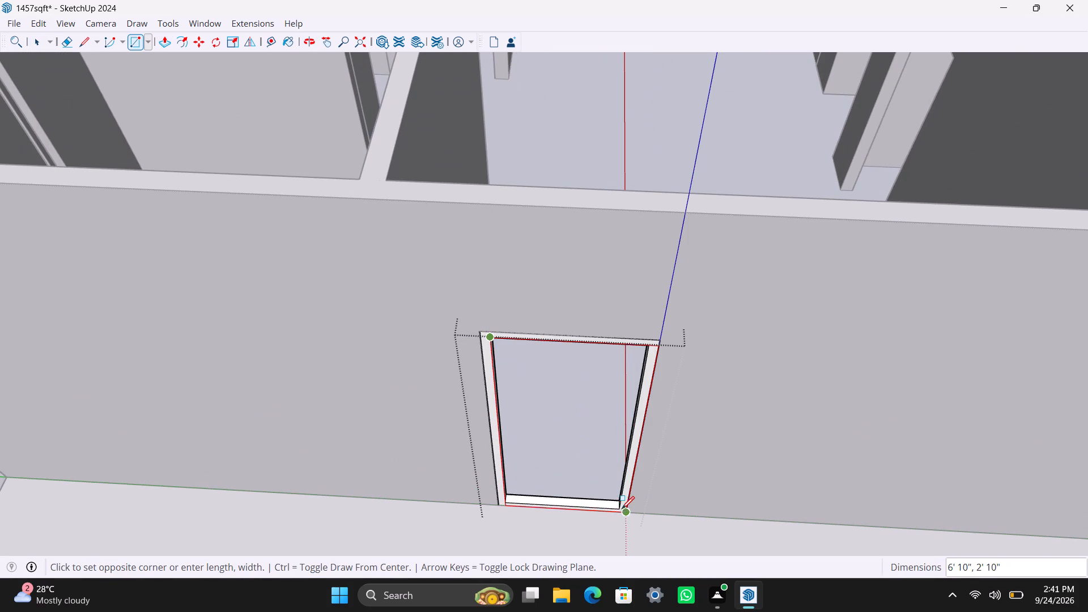
click(622, 508)
key(space)
double_click(593, 482)
right_click(593, 482)
click(653, 275)
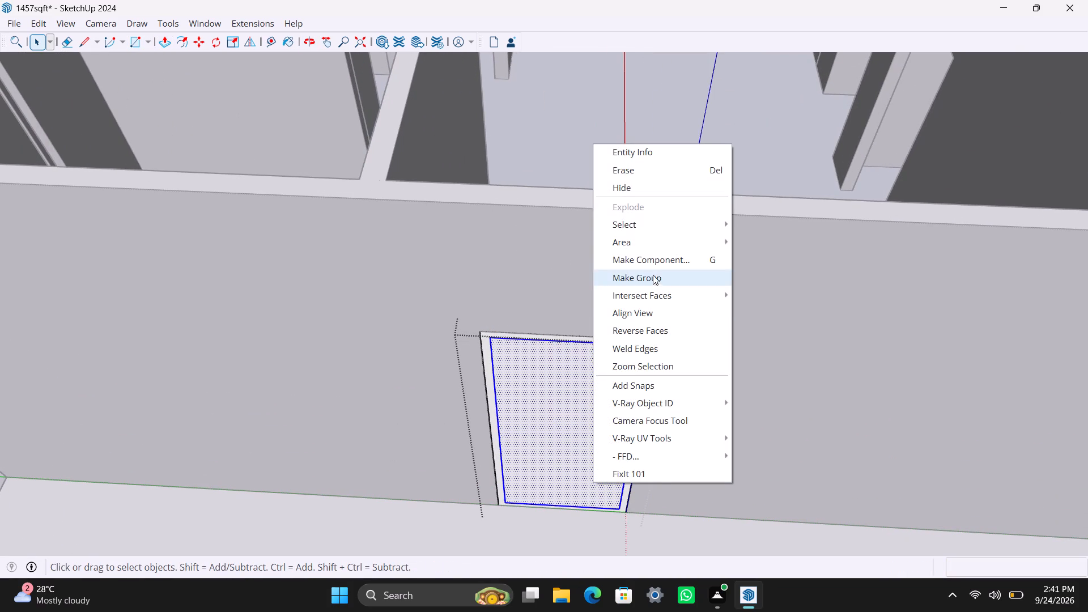
Inside the door panel group, push/pull the panel face 18 mm.
triple_click(560, 463)
key(p)
drag(564, 462, 569, 450)
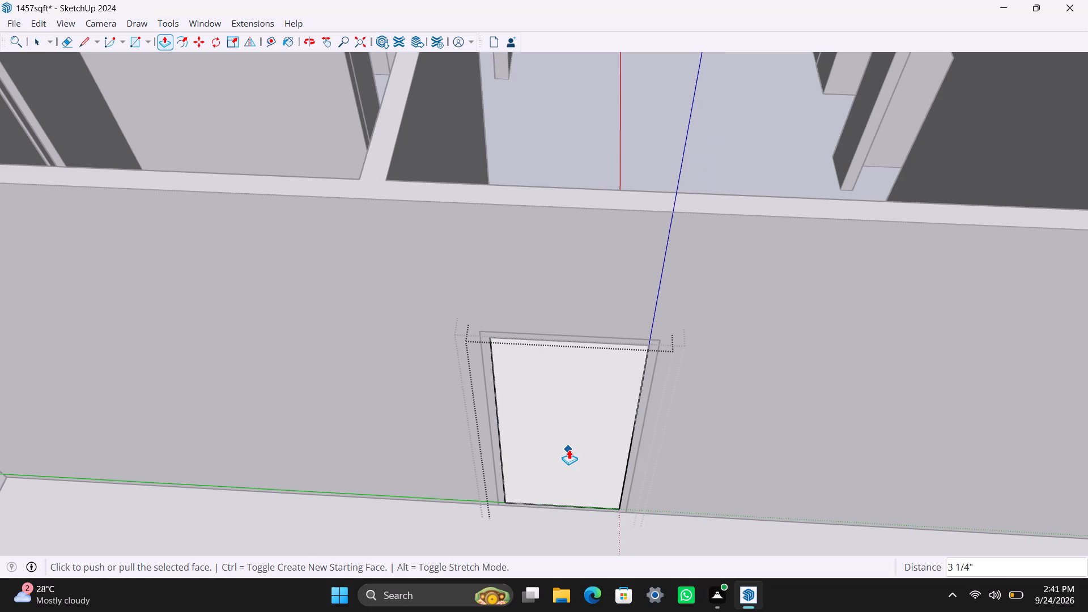
text(18MM)
key(Return)
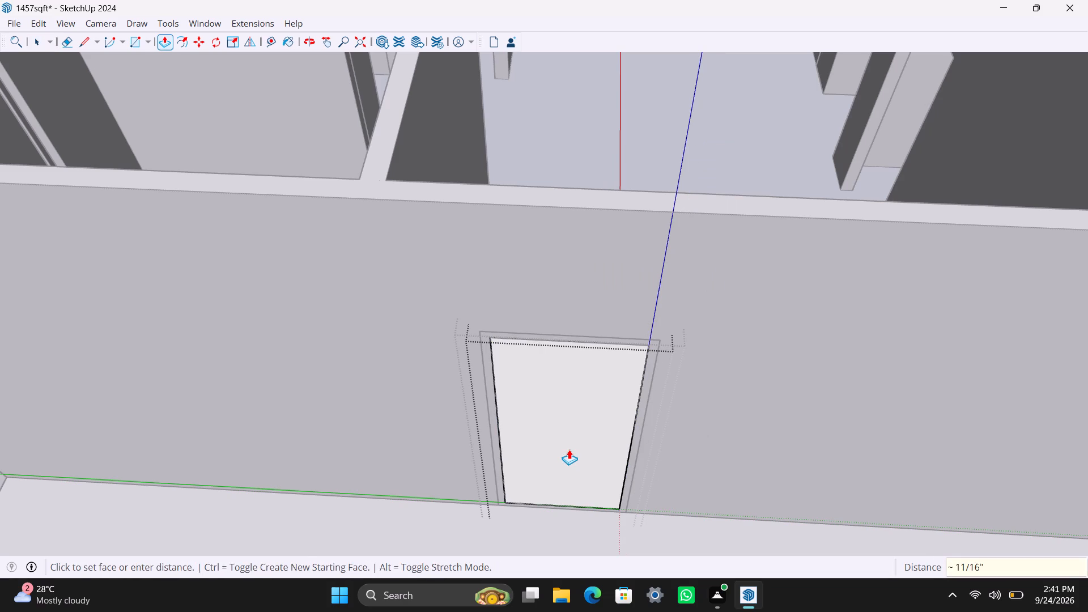
key(space)
Place horizontal guides for the handle, one 4' below the door panel's top edge and another 8" above it.
key(t)
click(568, 342)
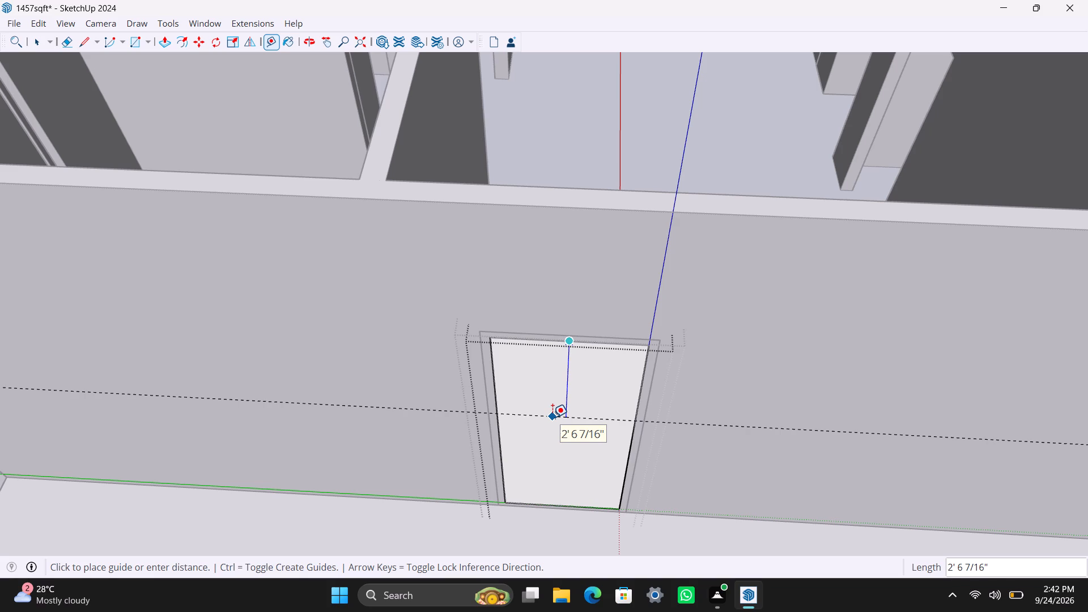
text(4')
key(Return)
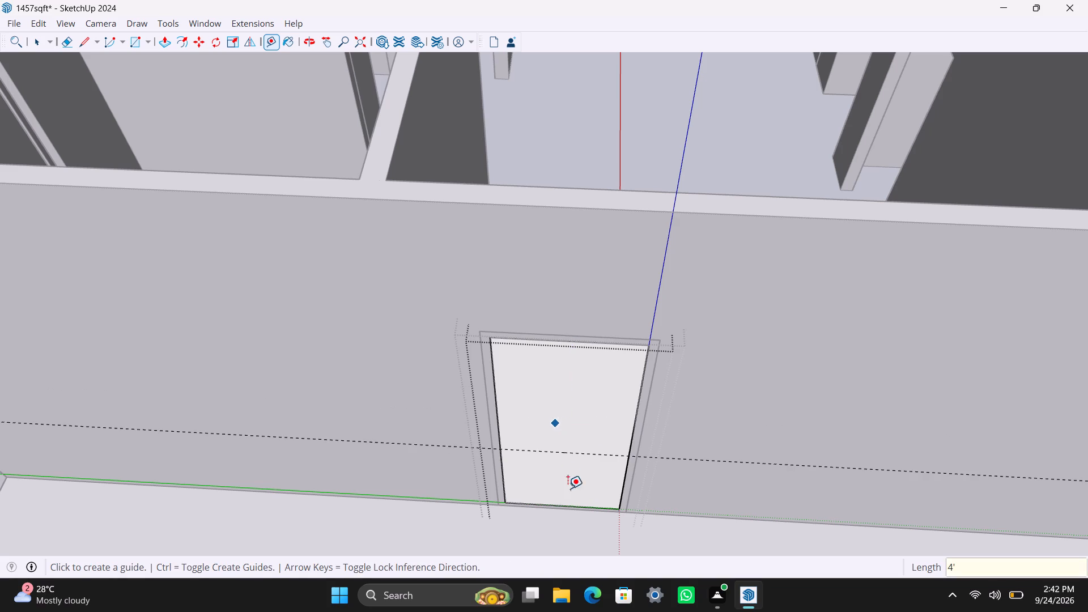
click(575, 454)
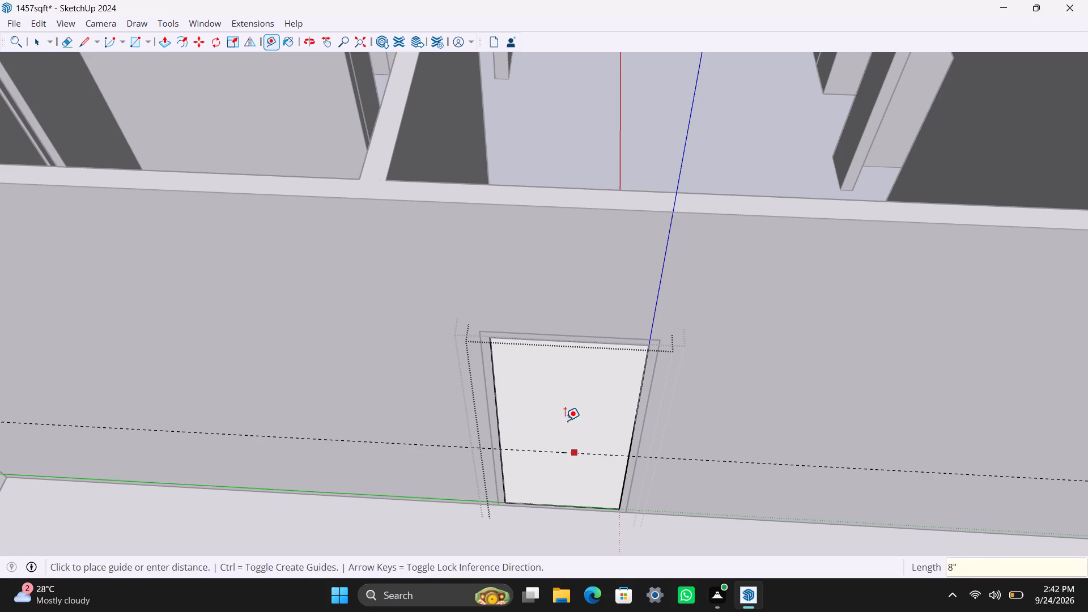
text(8")
key(Return)
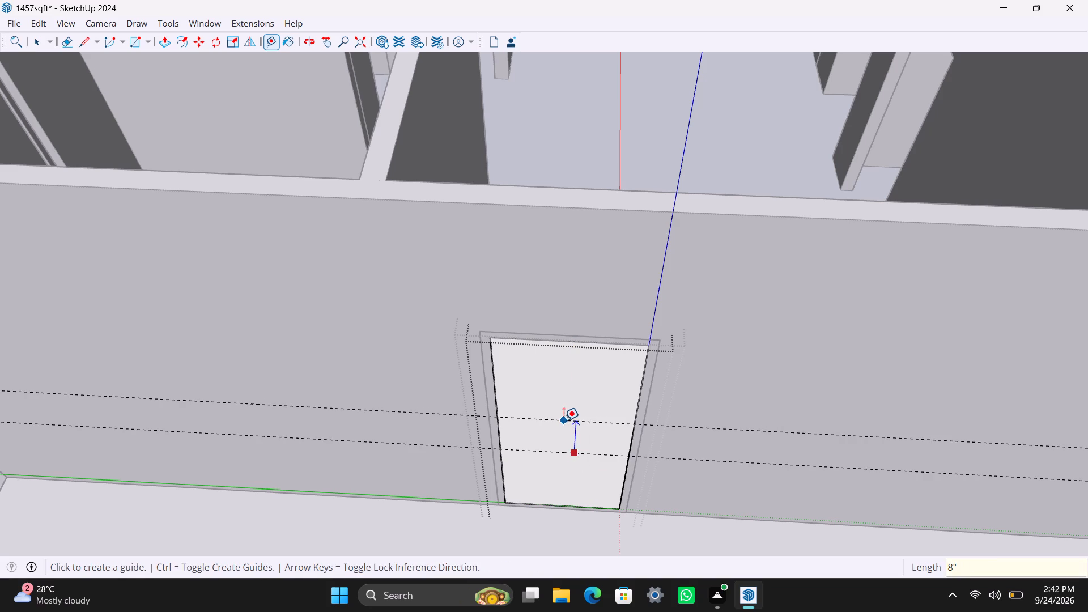
Place vertical guides for the handle, one 6" in from the panel's left edge and another 1.5" further in.
click(498, 418)
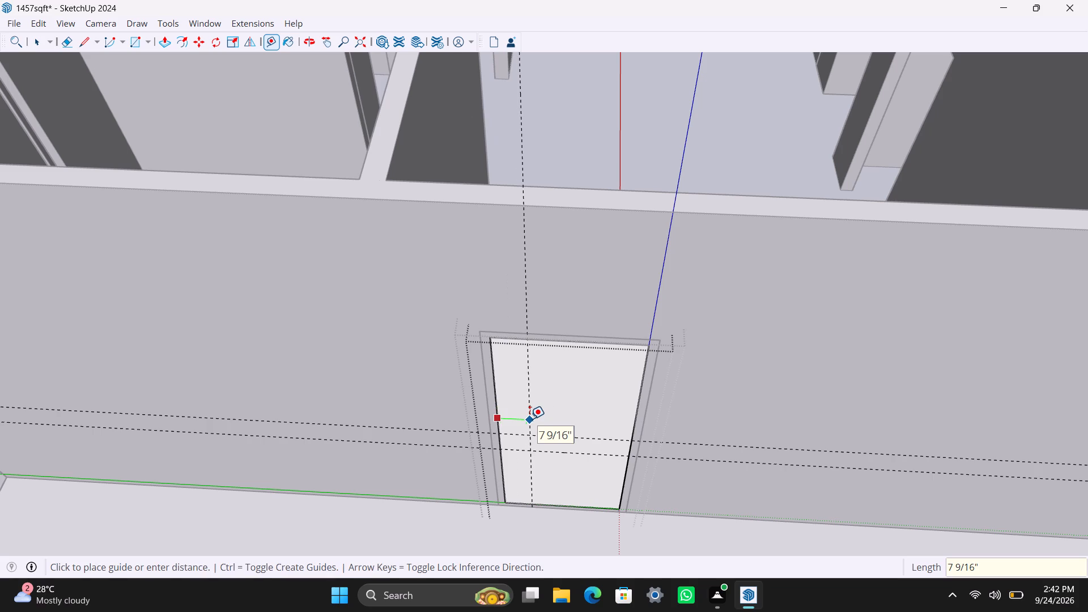
text(6")
key(Return)
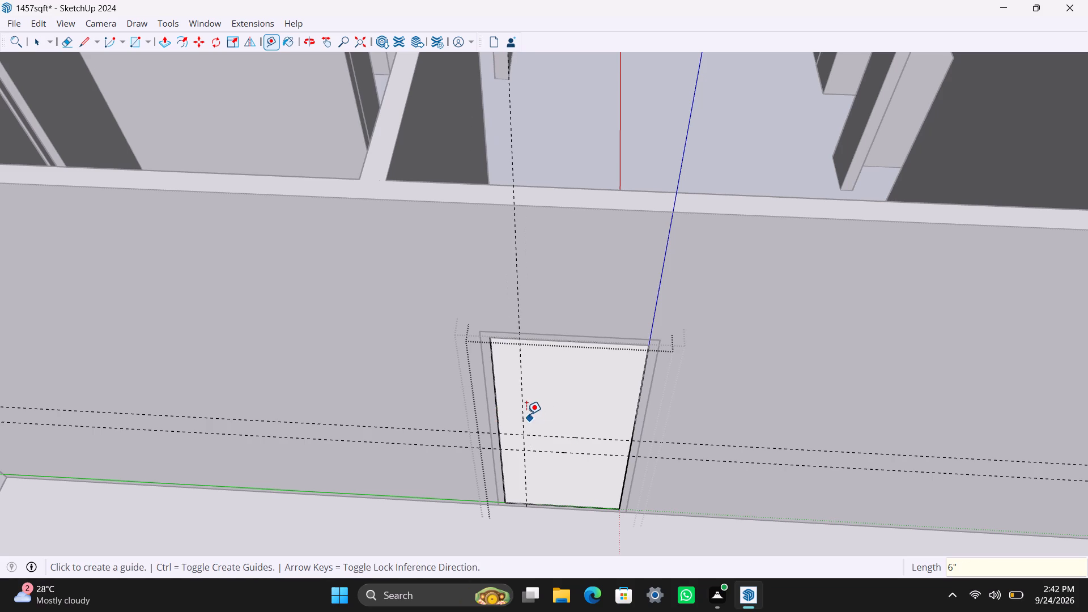
click(521, 407)
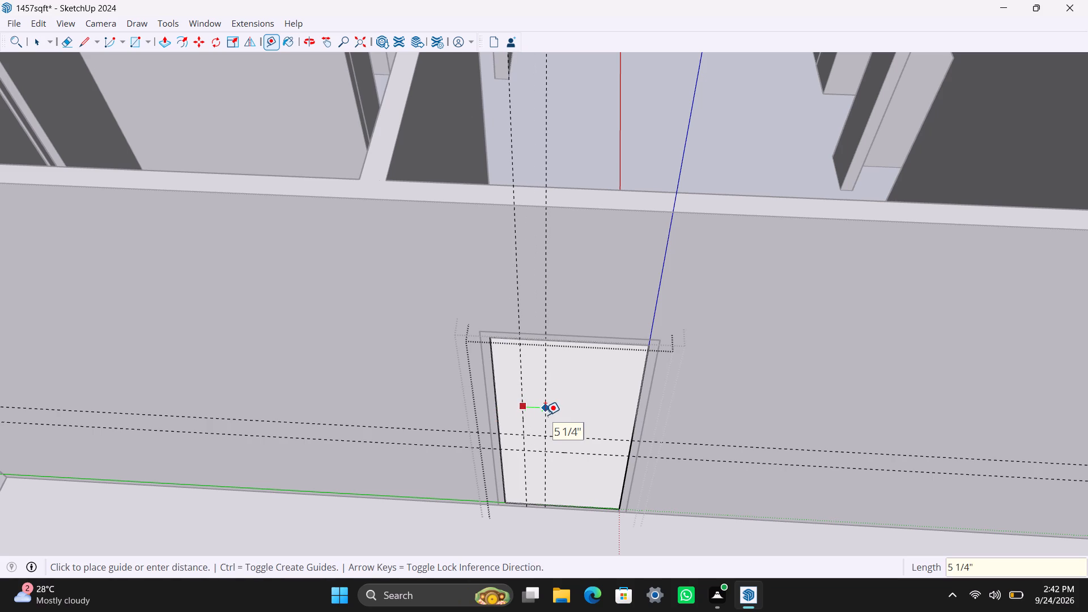
text(1.5")
key(Return)
key(space)
Draw a 1 1/2" by 8" handle rectangle between the guide intersections on the door panel and make it a group.
scroll(539, 467, up, 6)
middle_drag(515, 453, 529, 452)
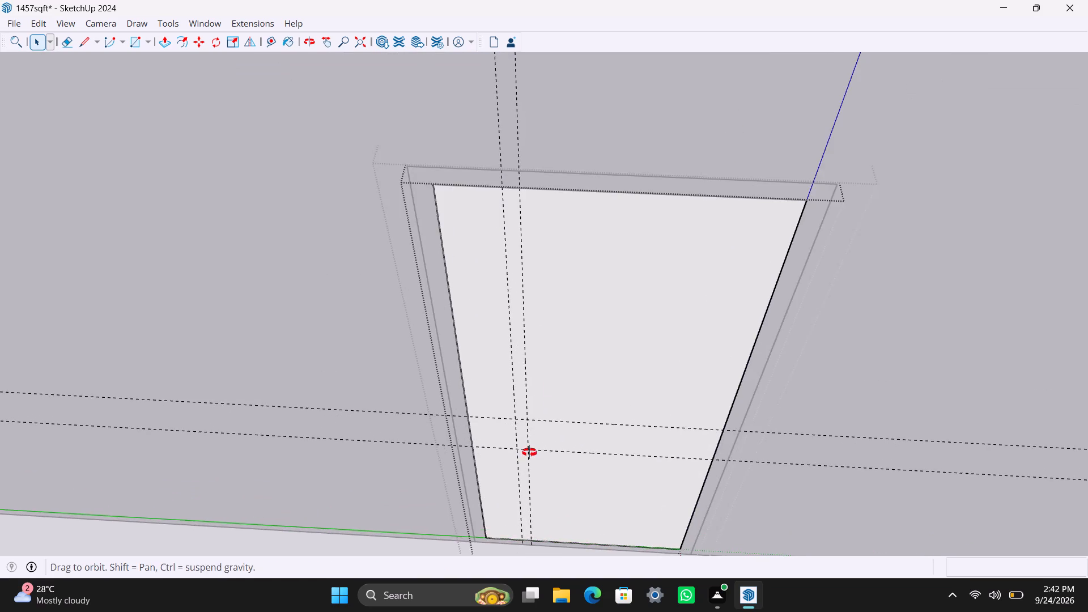
middle_drag(529, 452, 537, 448)
scroll(533, 442, up, 3)
middle_drag(516, 449, 514, 410)
key(r)
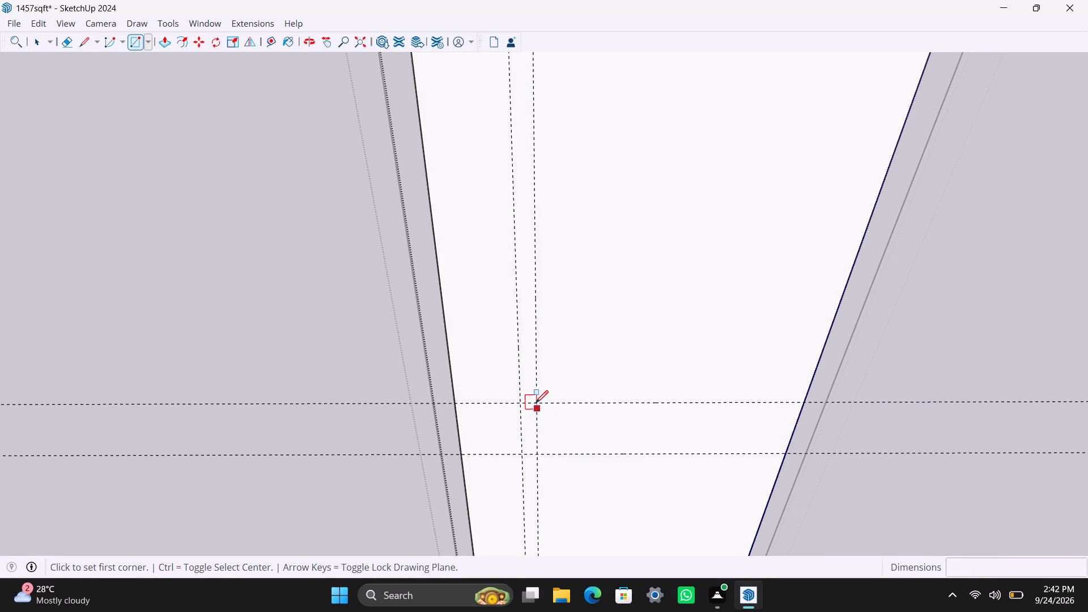
click(522, 405)
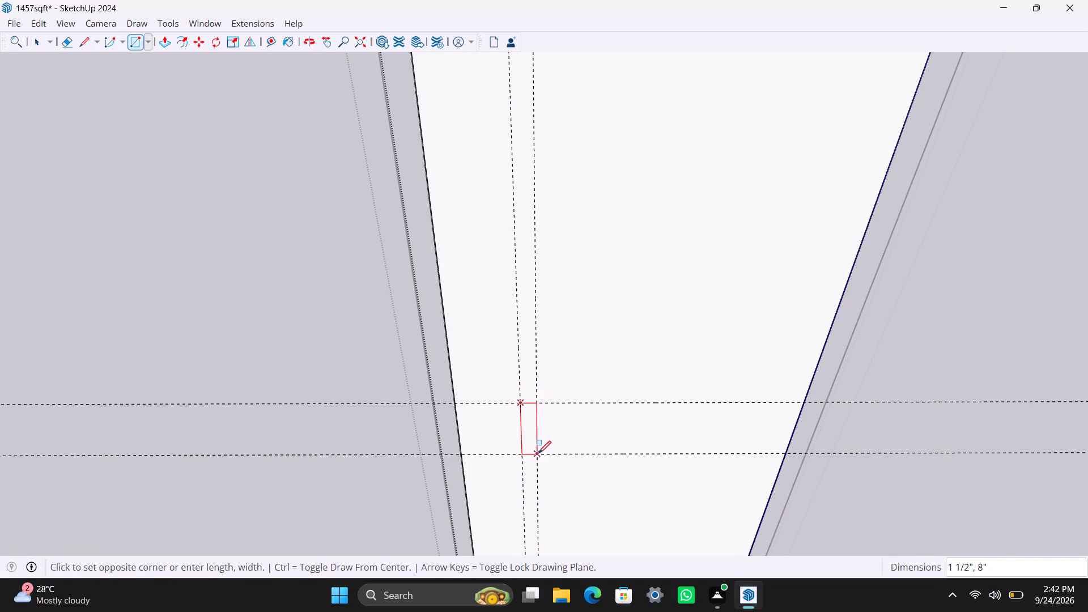
click(538, 453)
key(space)
double_click(532, 441)
right_click(532, 441)
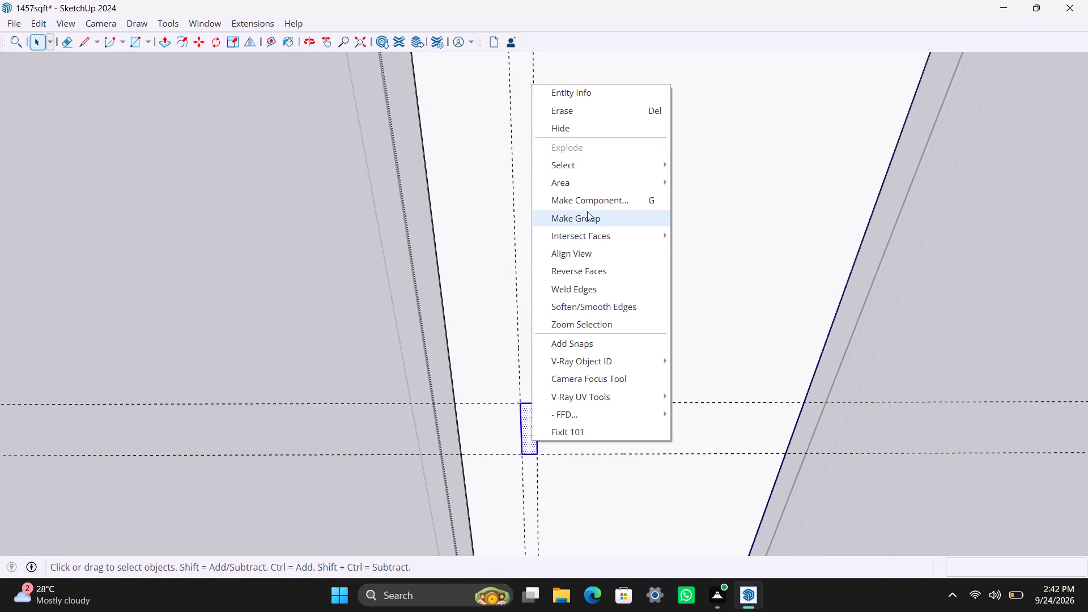
click(586, 224)
Inside the handle group, push/pull the handle face 0.5", then exit the nested handle, panel and frame groups.
scroll(567, 500, up, 3)
triple_click(526, 422)
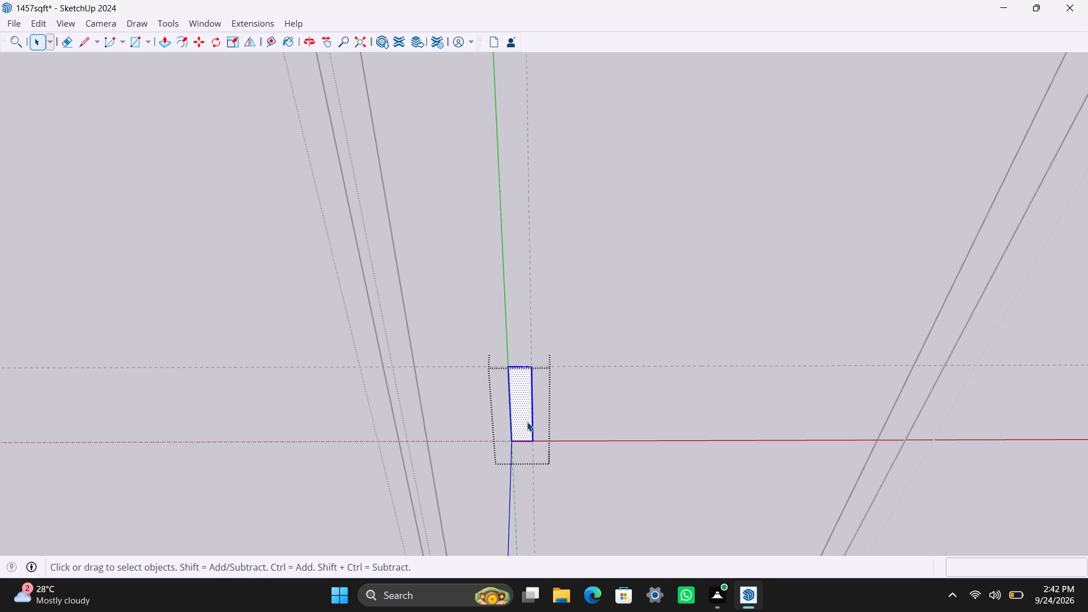
key(p)
drag(527, 422, 528, 428)
text(0.5")
key(Return)
key(space)
scroll(550, 388, down, 14)
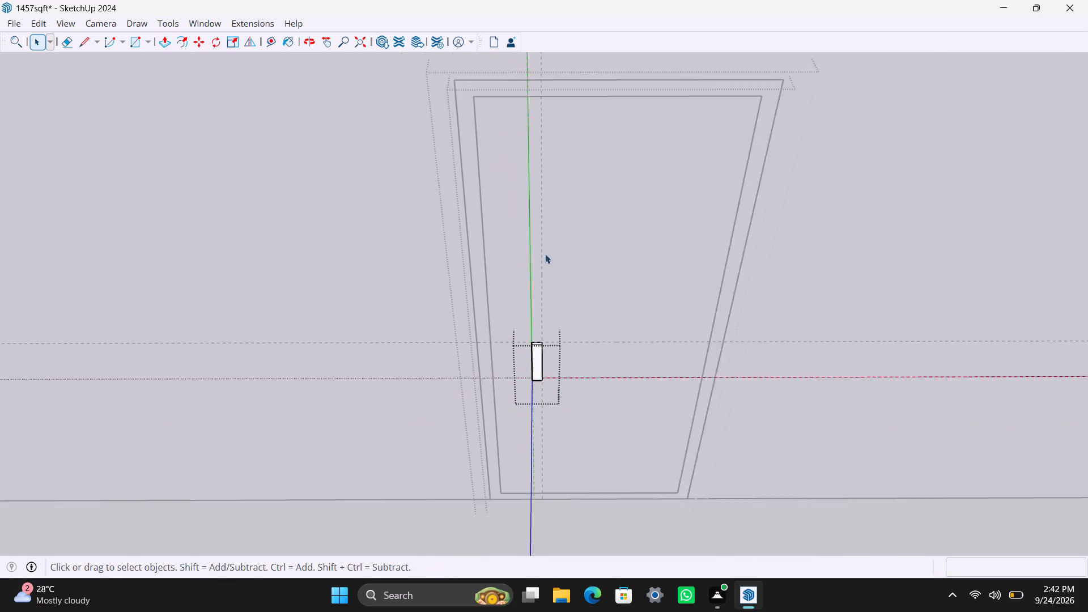
scroll(545, 254, down, 15)
click(202, 222)
click(202, 221)
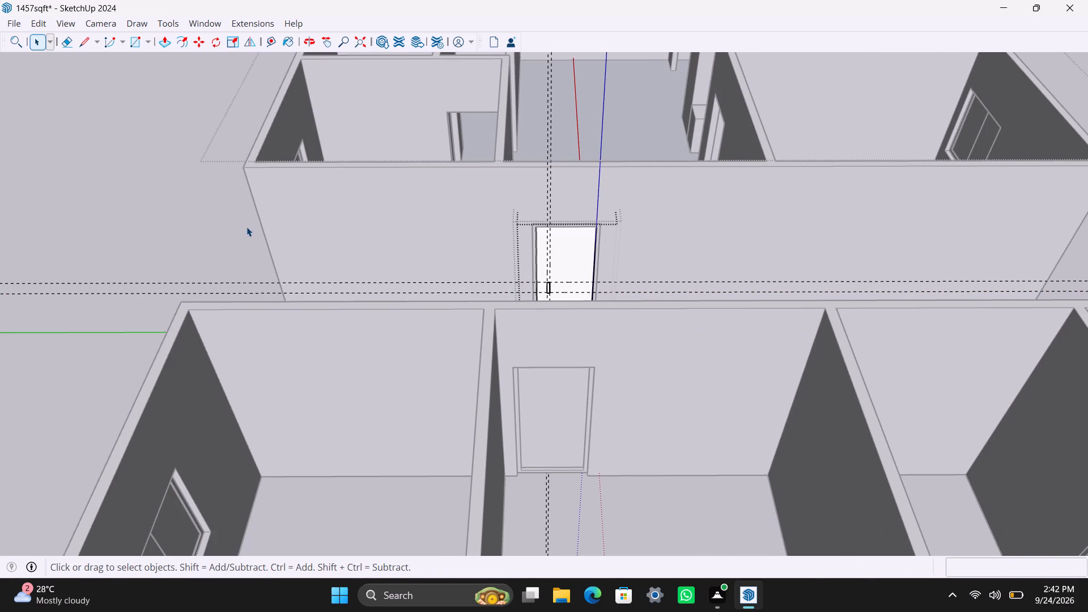
middle_drag(570, 265, 464, 427)
click(178, 111)
double_click(175, 139)
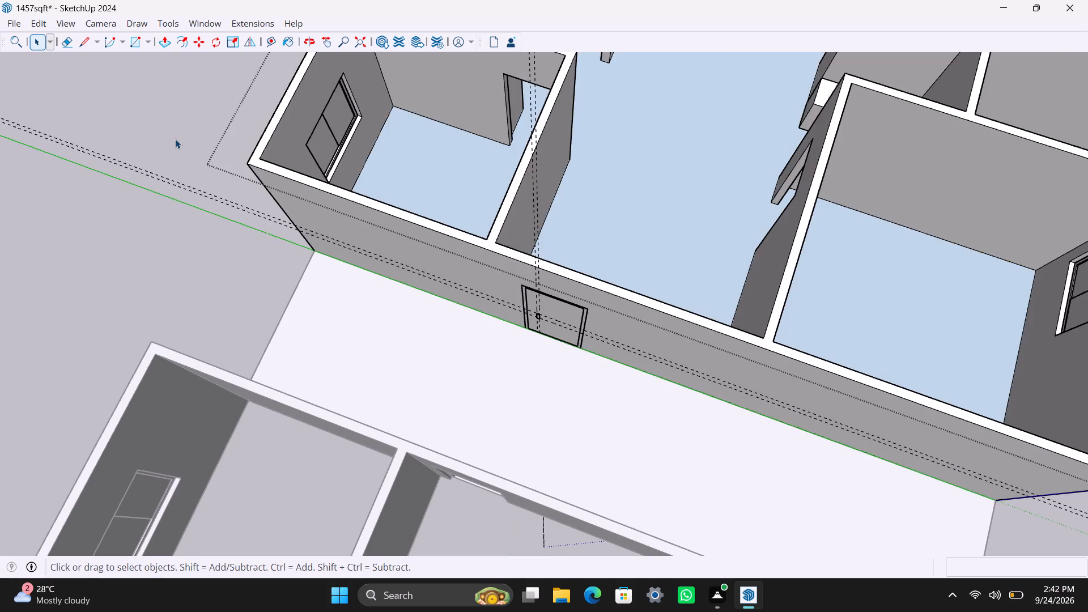
Draw a 7' by 3' rectangle filling the corner room's doorway in the short passage off the hall, and make it a group.
scroll(401, 249, down, 4)
middle_drag(777, 303, 120, 284)
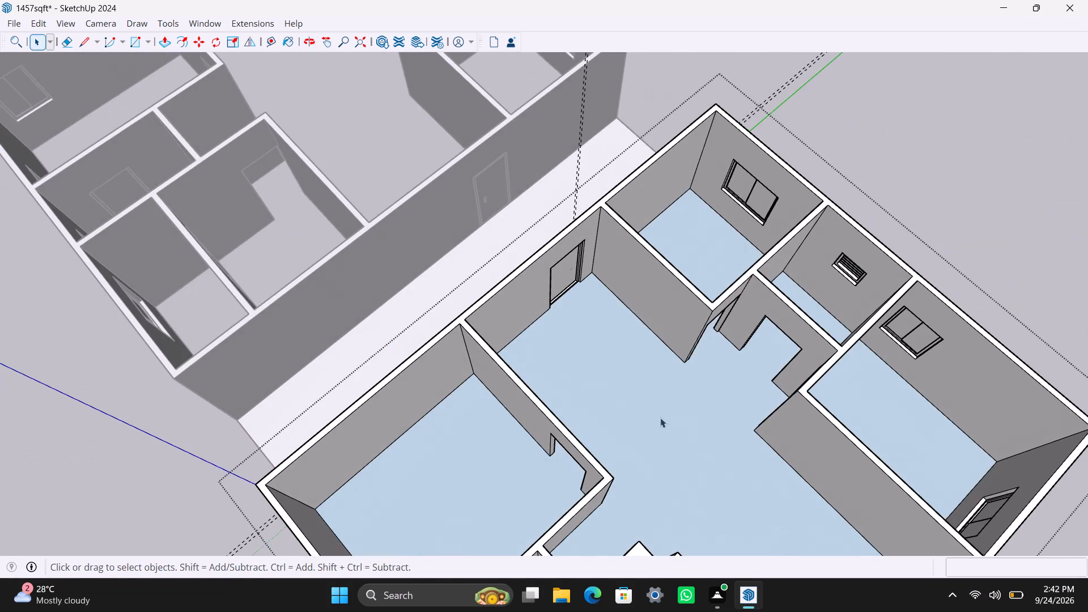
middle_drag(694, 444, 418, 406)
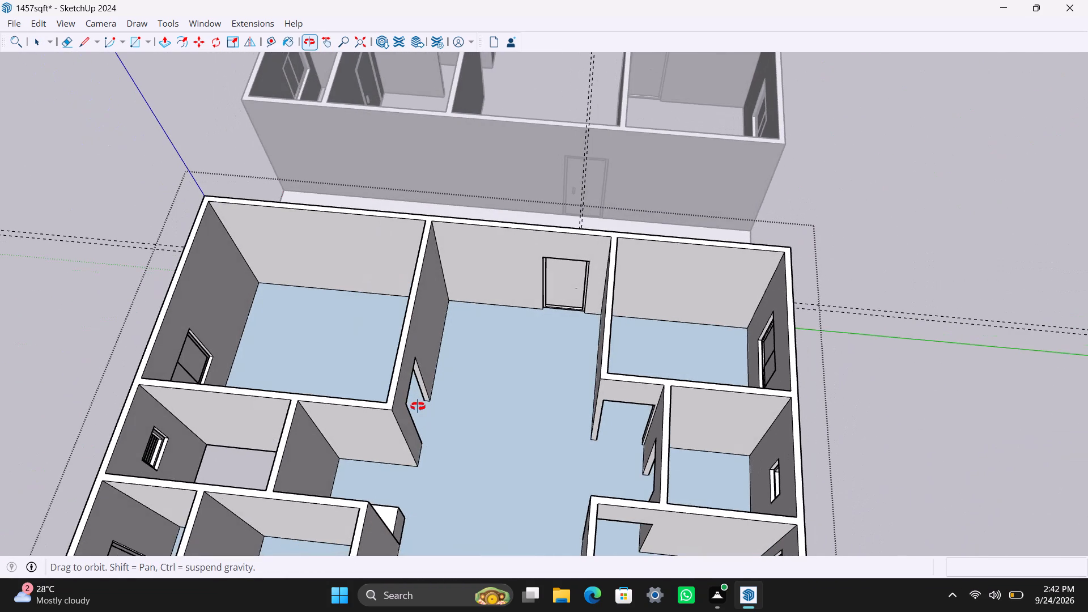
middle_drag(418, 406, 418, 407)
scroll(639, 458, up, 4)
middle_drag(629, 436, 678, 439)
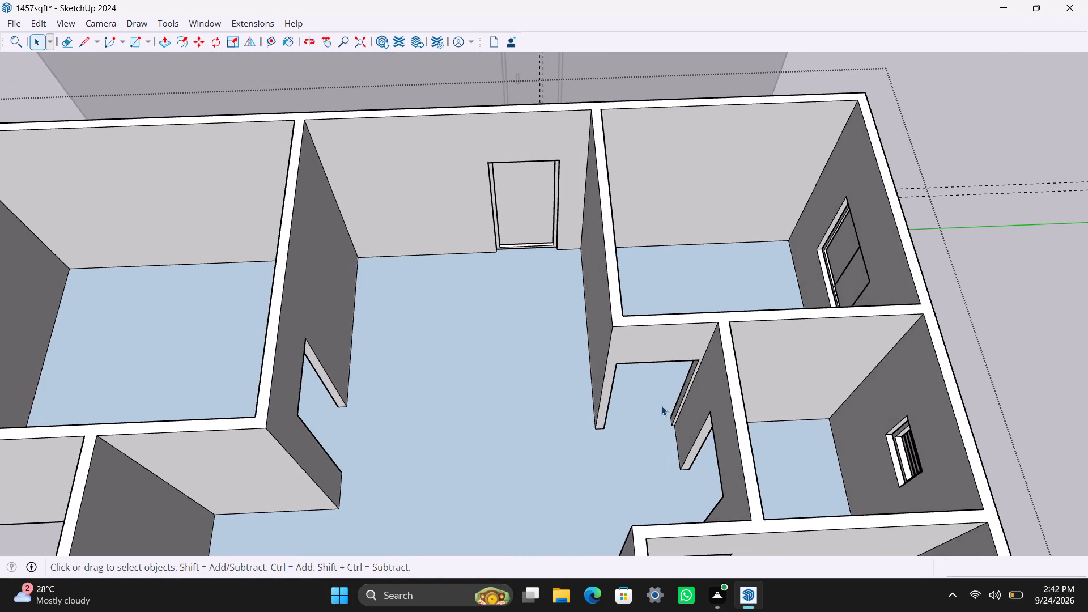
scroll(661, 406, up, 1)
key(r)
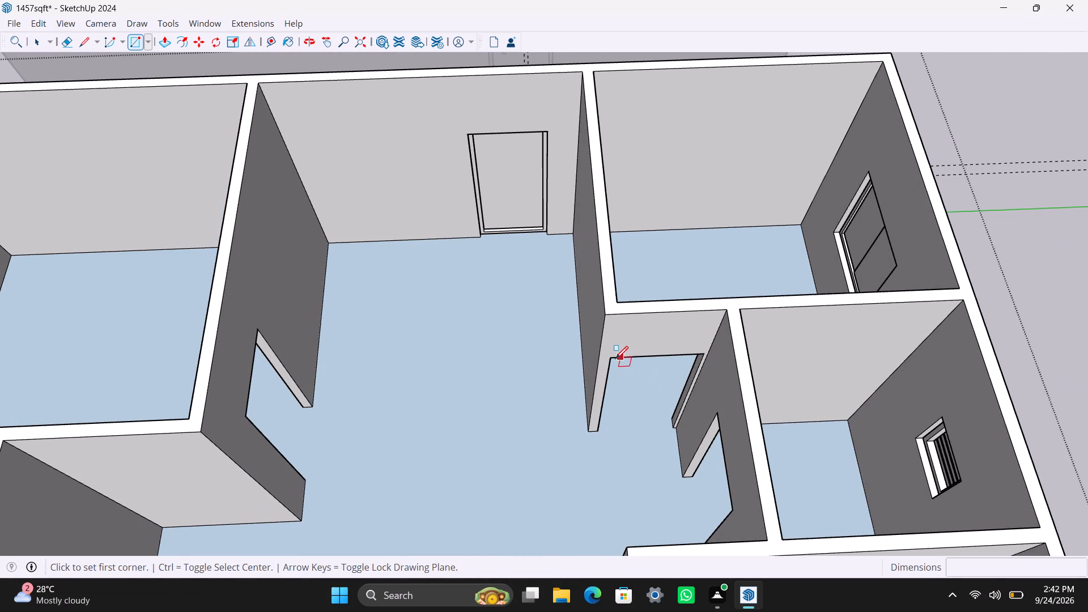
drag(611, 357, 611, 364)
click(674, 431)
key(space)
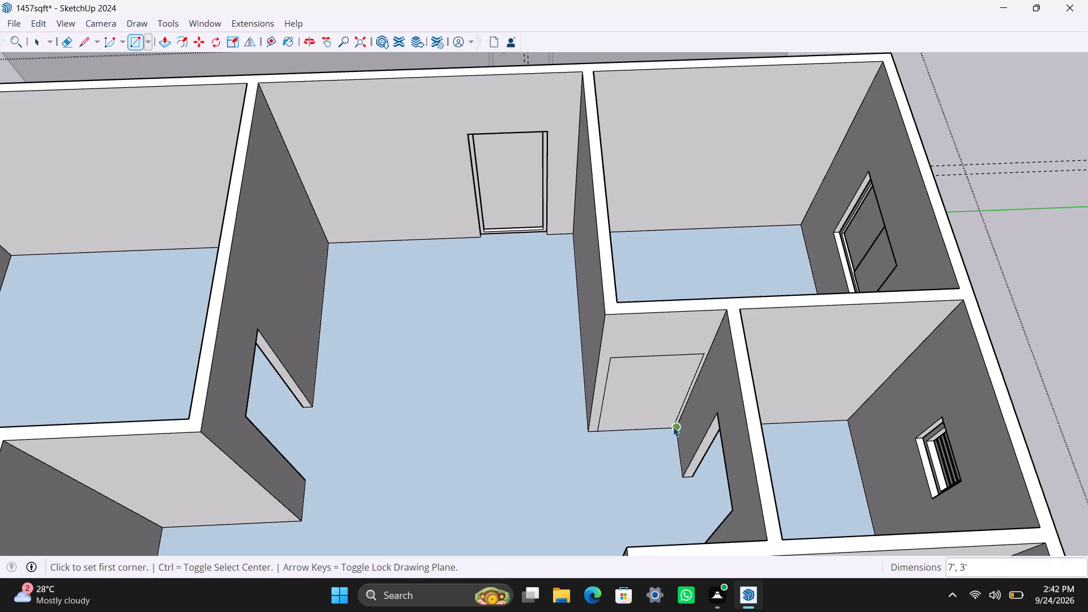
double_click(669, 418)
right_click(669, 418)
click(706, 215)
Inside the new door group, offset the rectangle's edges 2" inward and delete the inner face to leave a frame outline.
triple_click(640, 382)
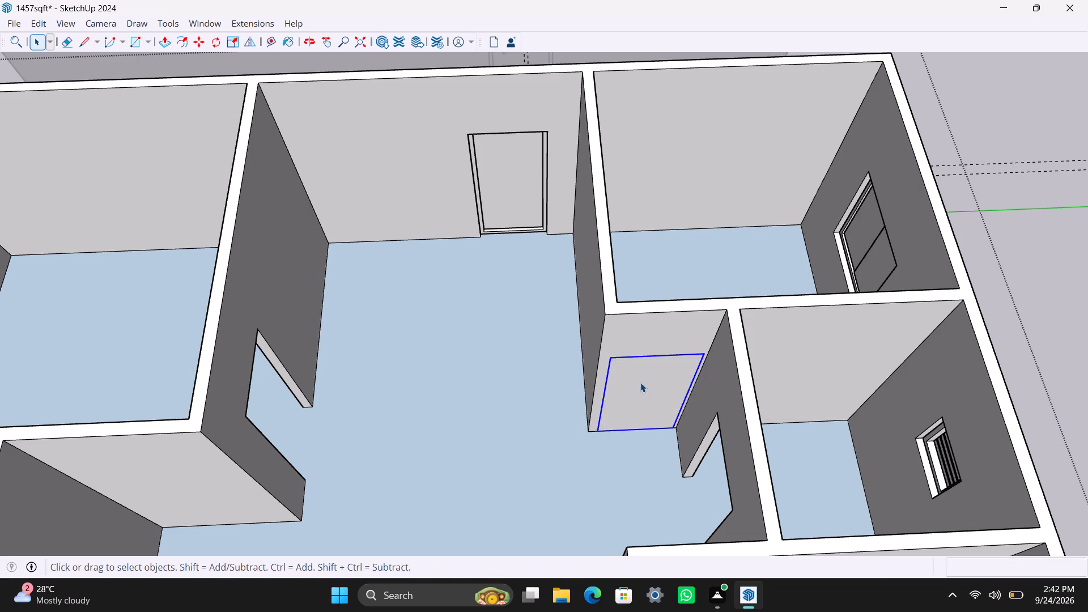
key(f)
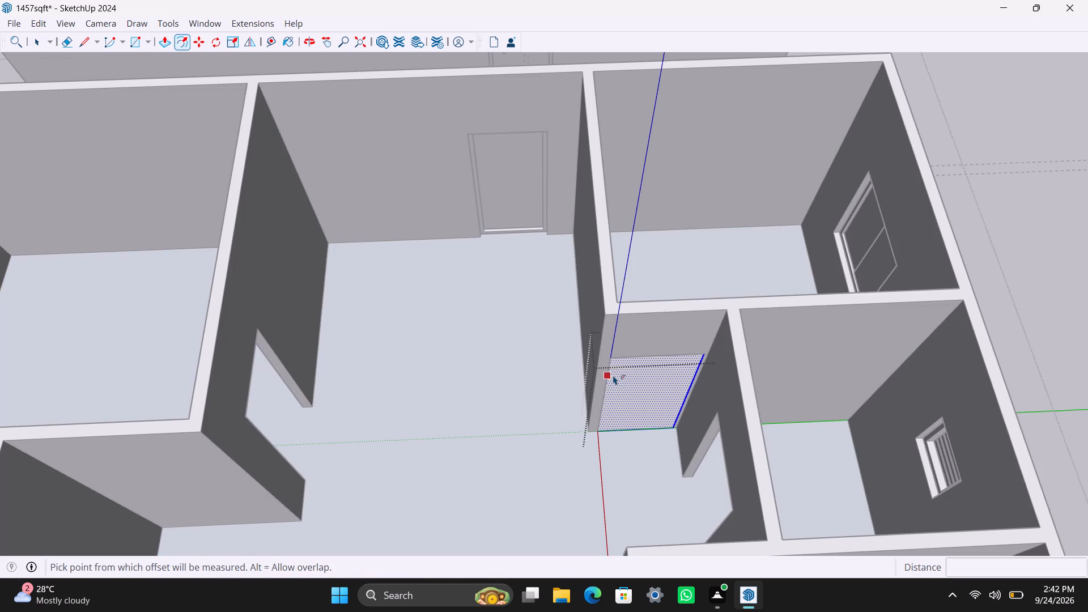
click(614, 373)
key(2)
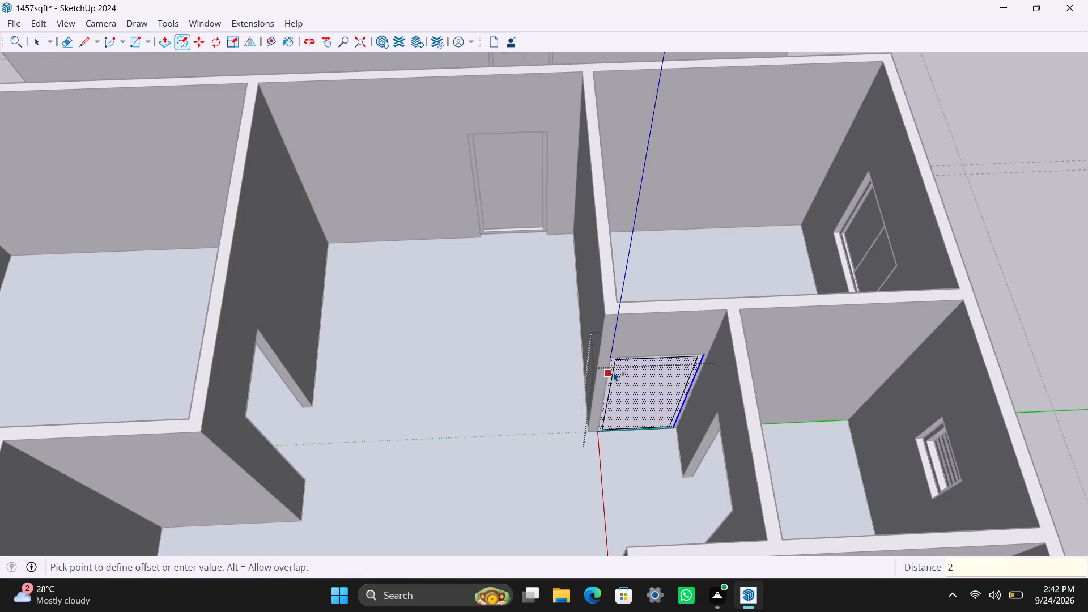
key(shift+quotedbl)
key(Return)
key(space)
click(640, 388)
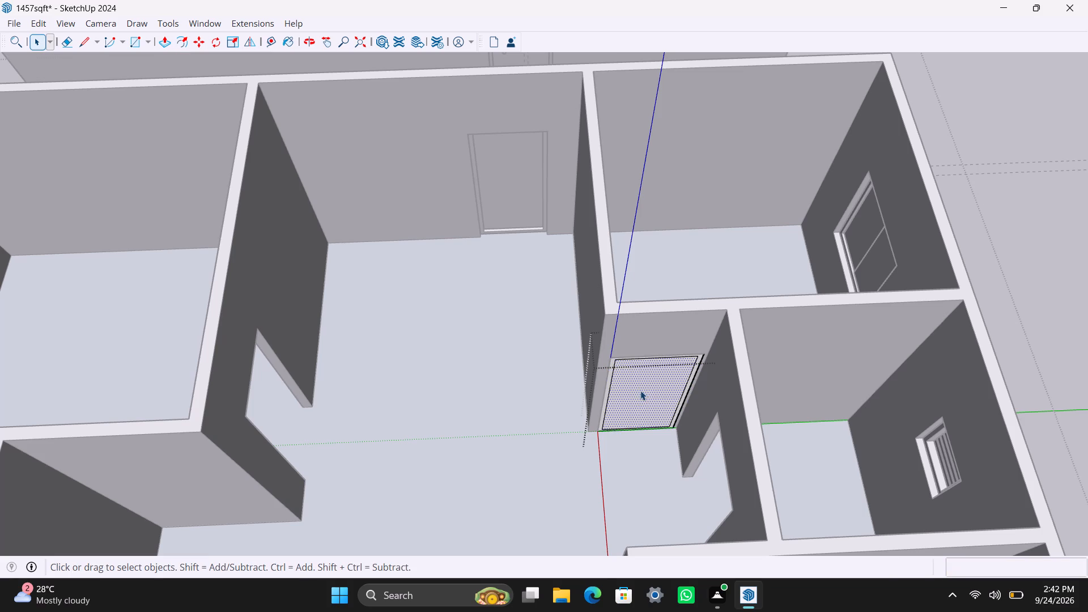
key(Delete)
Push/pull the door frame face 2.5".
scroll(615, 424, up, 3)
middle_drag(615, 423, 555, 352)
scroll(564, 363, up, 4)
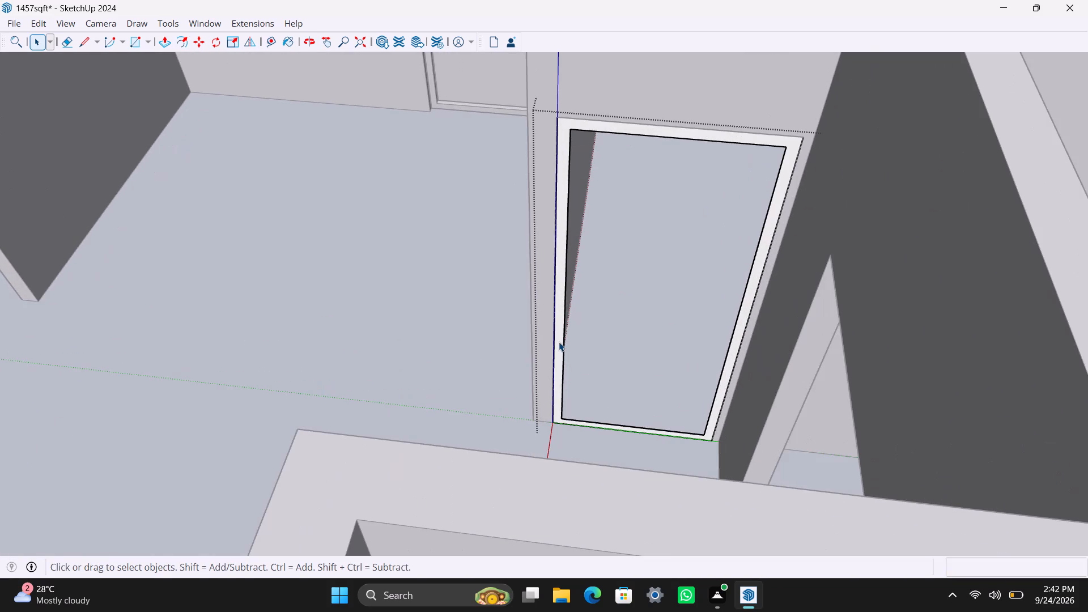
click(559, 342)
scroll(559, 342, up, 1)
key(p)
drag(559, 342, 564, 337)
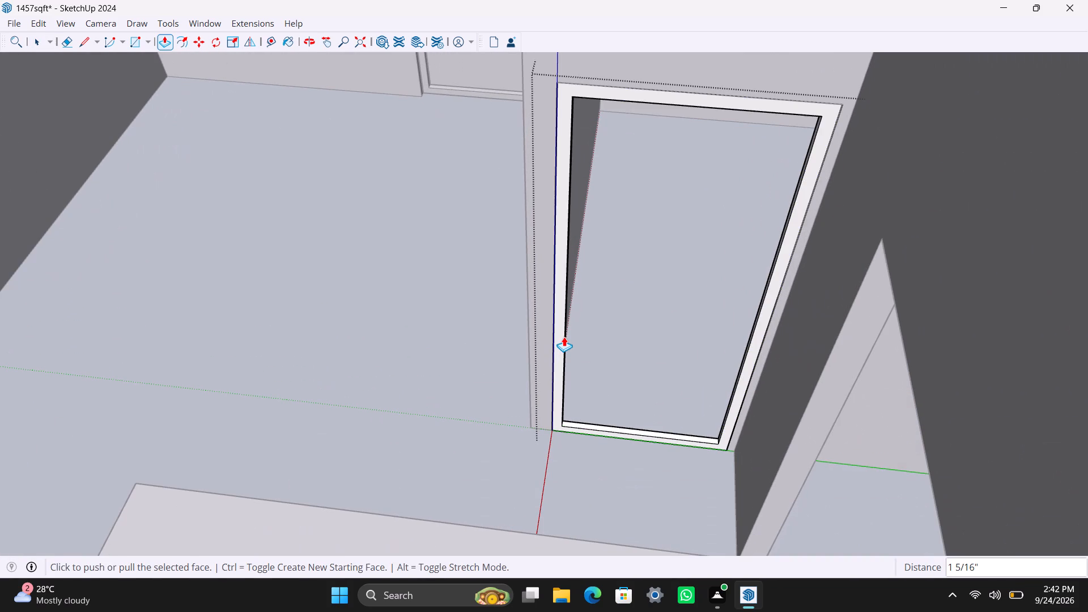
text(2.5")
key(Return)
key(space)
Draw a 6' 8" by 2' 8" panel rectangle across the inside of the frame and make it a group.
key(r)
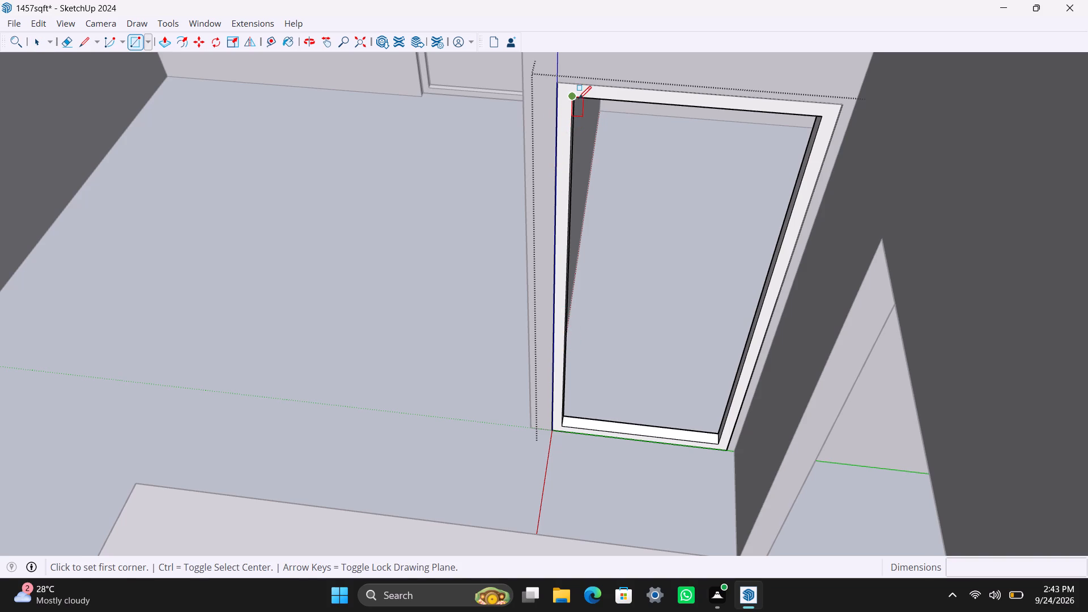
click(579, 98)
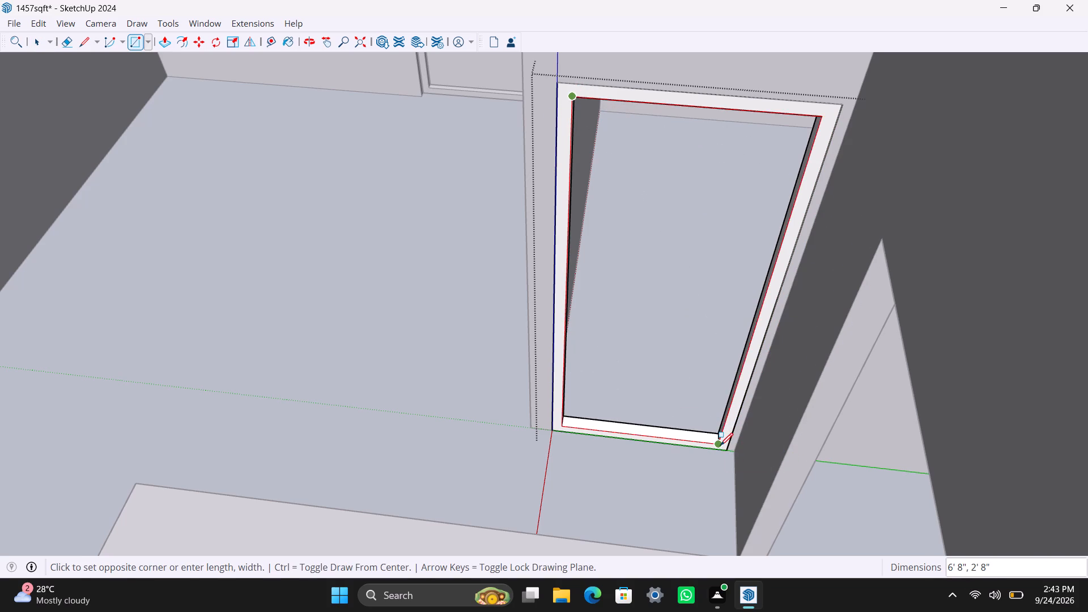
click(720, 445)
key(space)
double_click(699, 419)
right_click(699, 419)
click(742, 215)
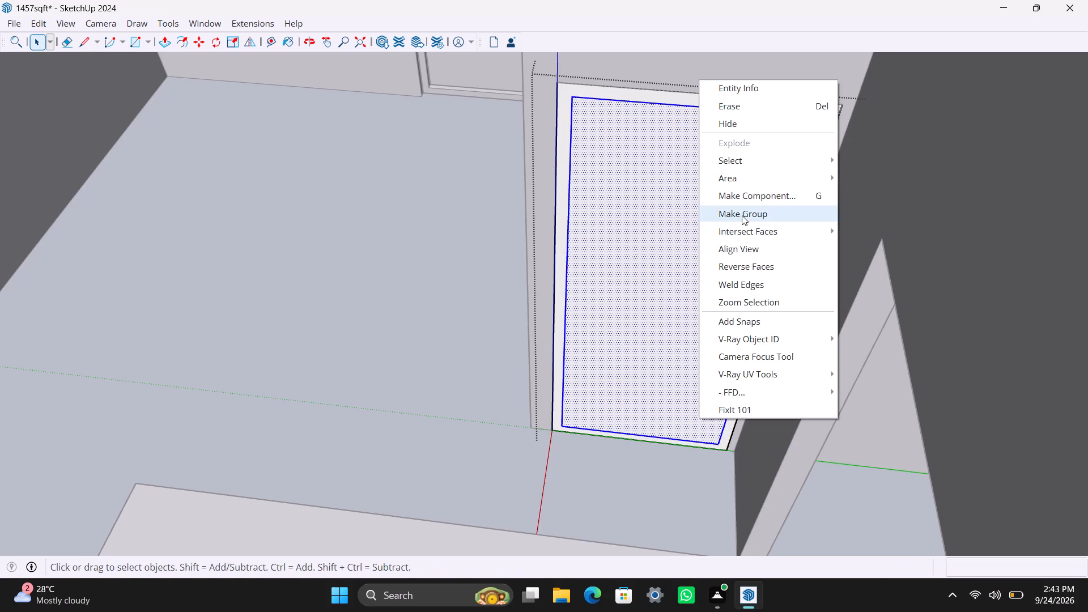
Inside the panel group, push/pull the door panel face 18 mm.
triple_click(686, 275)
click(684, 277)
key(p)
drag(671, 302, 673, 258)
key(1)
text(8MM)
key(Return)
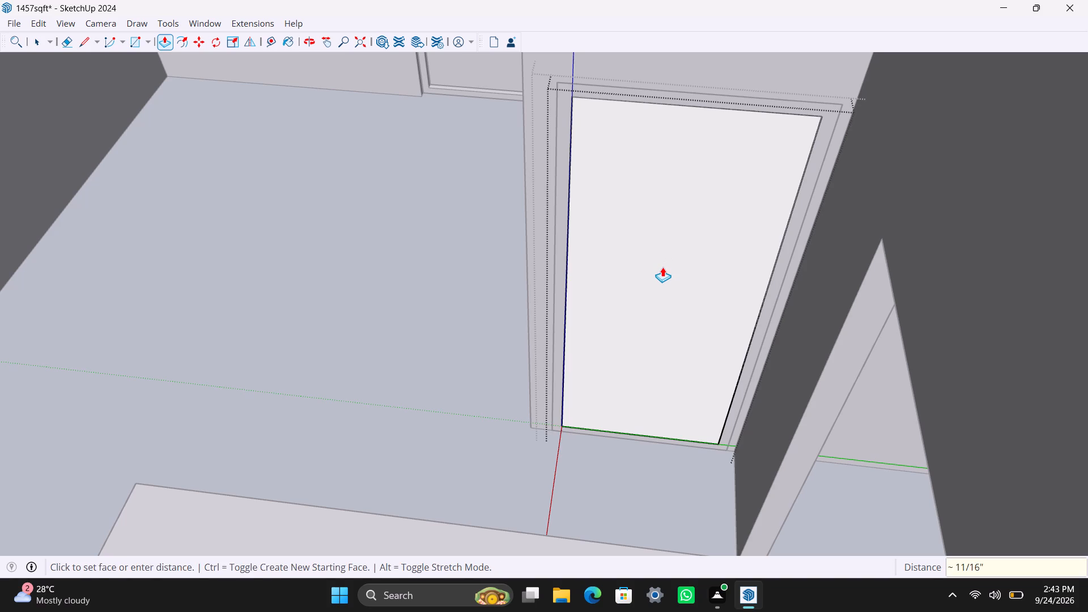
key(space)
Place a horizontal guide 4' below the door panel's top edge for the handle.
key(t)
drag(695, 105, 692, 127)
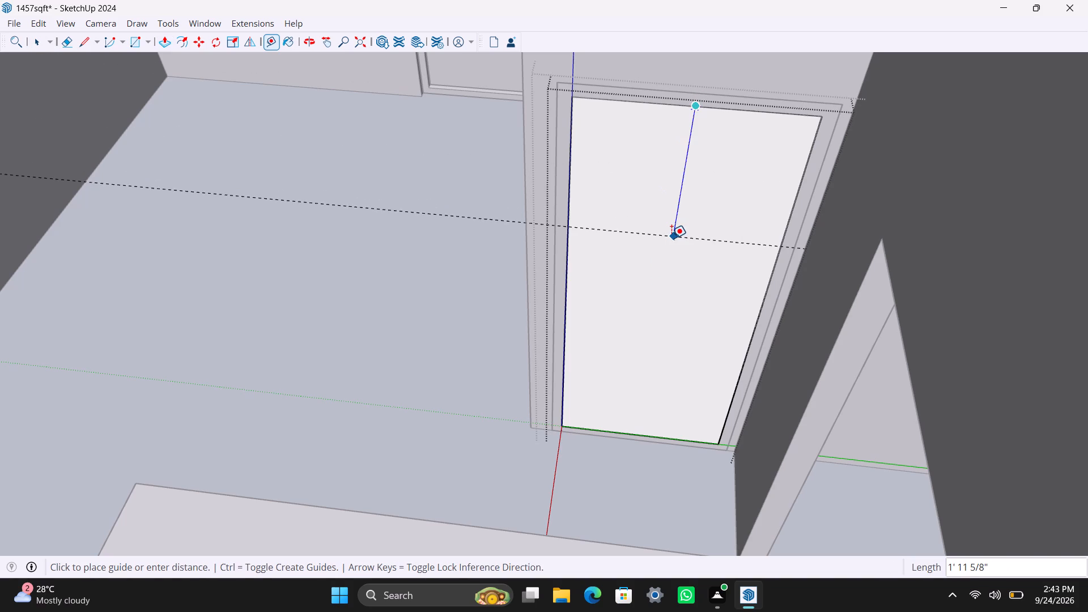
key(4)
key(apostrophe)
key(Return)
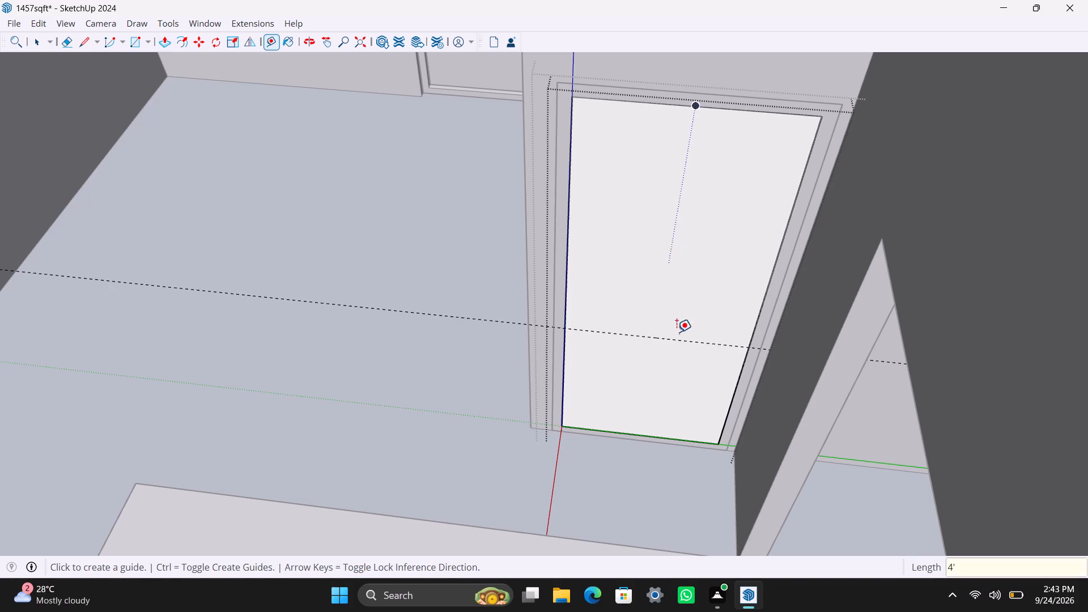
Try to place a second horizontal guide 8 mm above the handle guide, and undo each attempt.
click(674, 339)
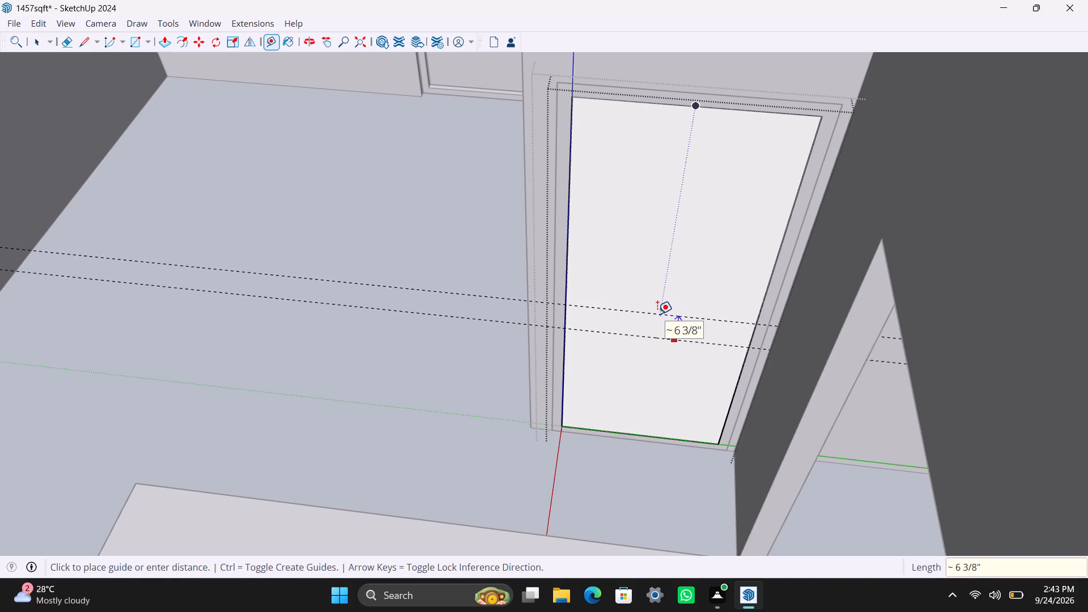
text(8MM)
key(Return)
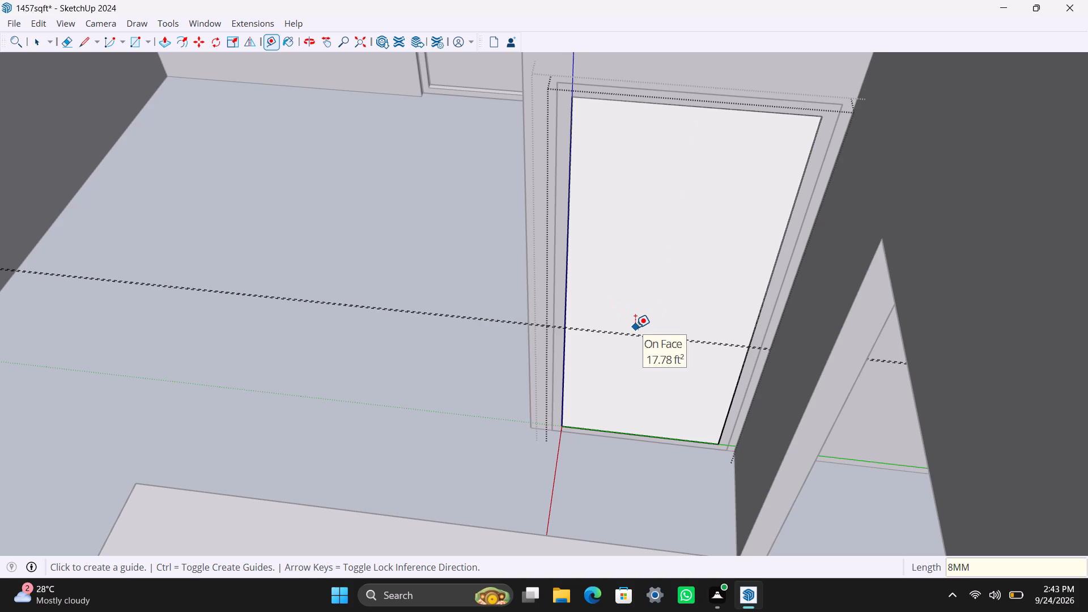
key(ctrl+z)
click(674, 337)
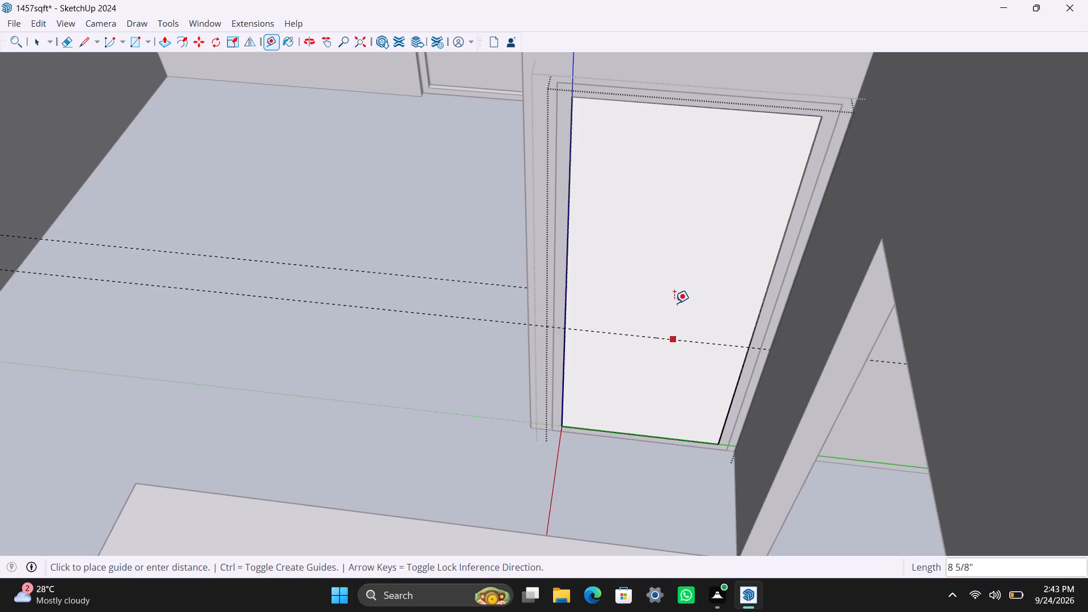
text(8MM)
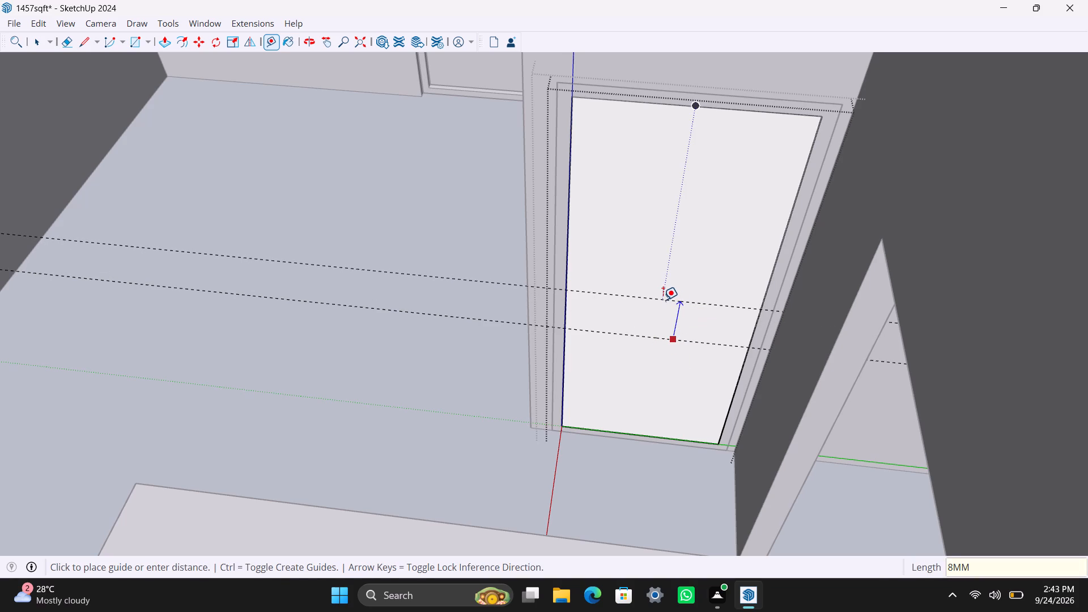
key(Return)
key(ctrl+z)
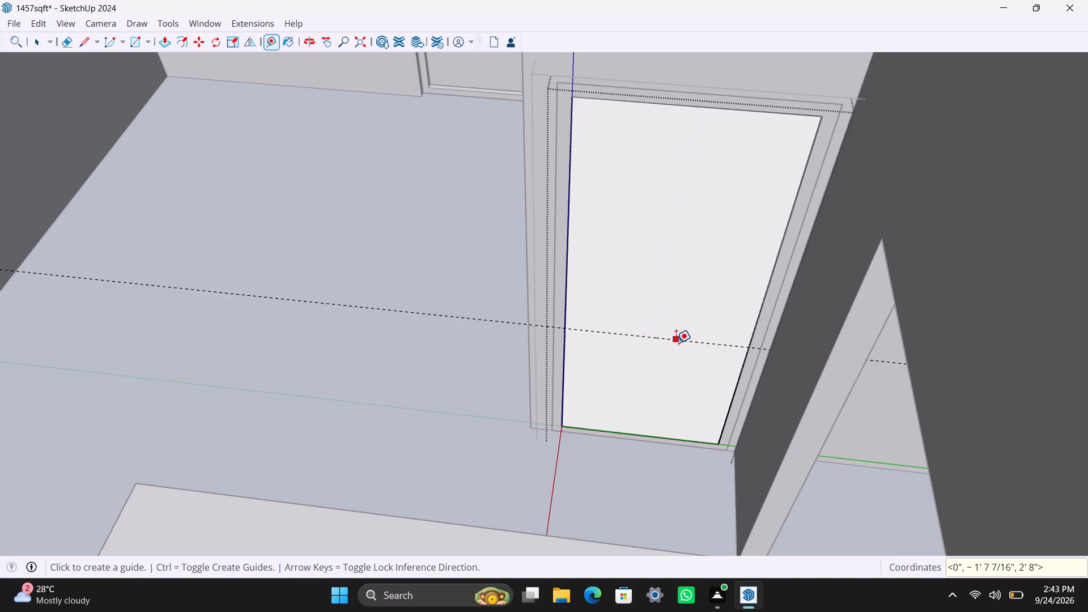
Place a second horizontal guide 8" above the first handle guide.
click(677, 342)
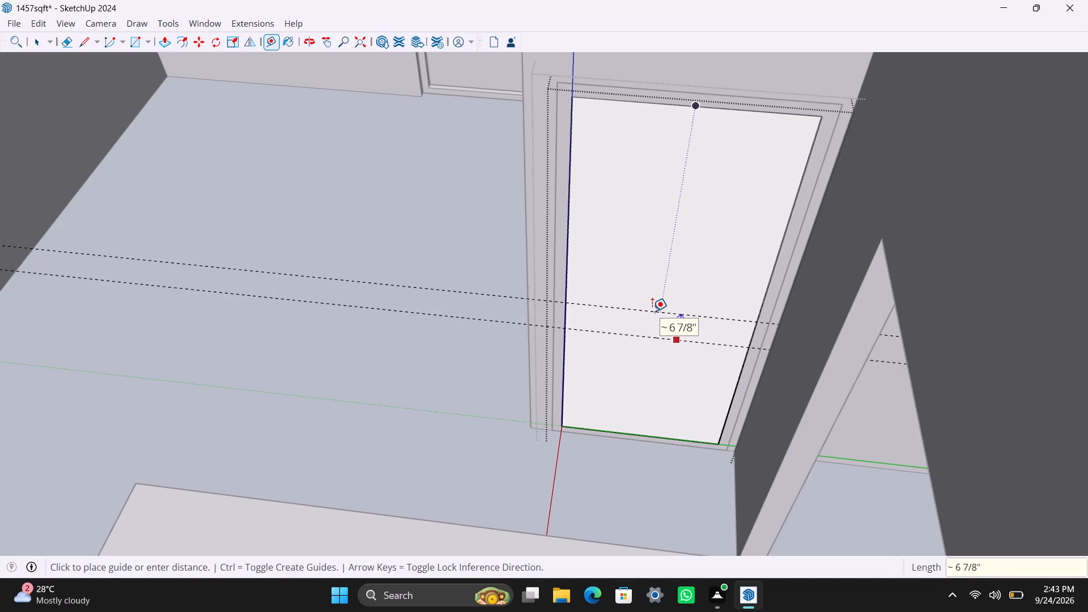
key(8)
key(shift+quotedbl)
key(Return)
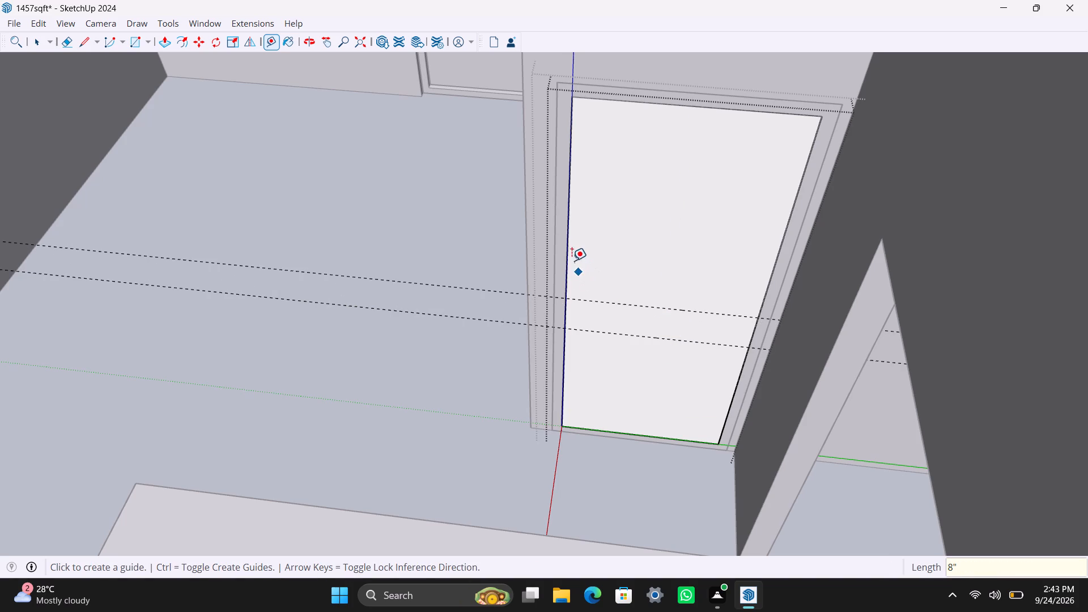
Place vertical guides for the handle, one 6" in from the panel's left edge and another 1.5" further in.
click(570, 256)
text(6")
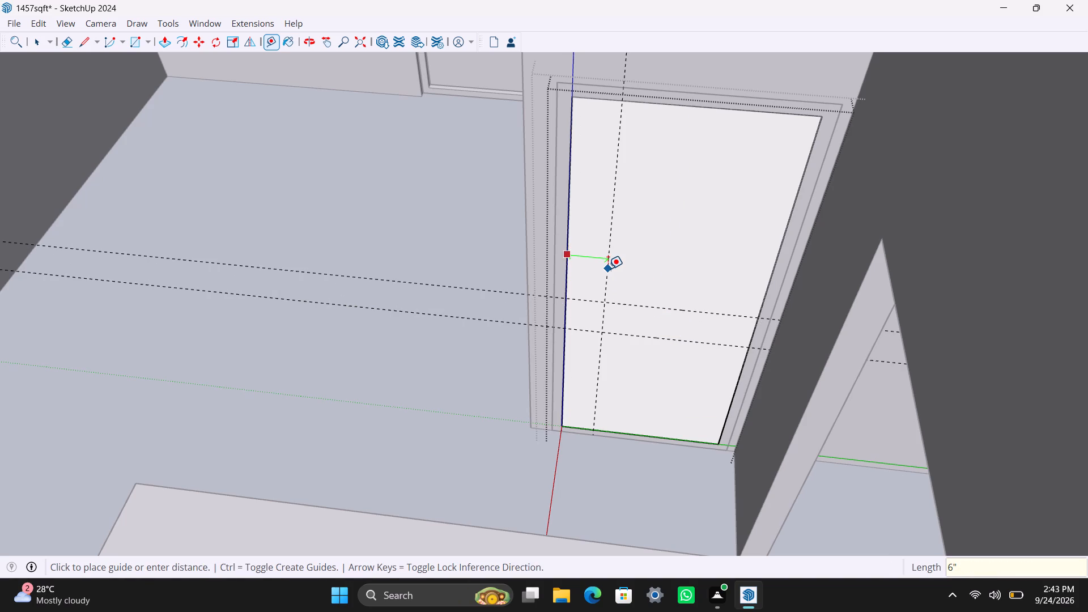
key(Return)
click(608, 265)
text(1.5")
key(Return)
key(space)
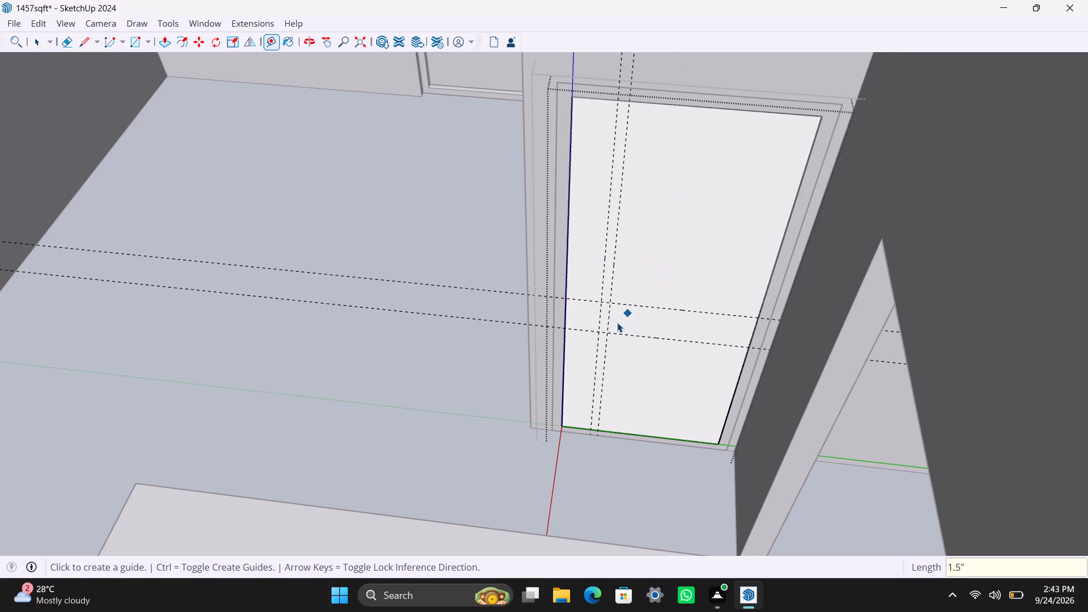
Draw an 8" by 1 1/2" handle rectangle between the guide intersections on the door panel and make it a group.
scroll(617, 325, up, 4)
key(r)
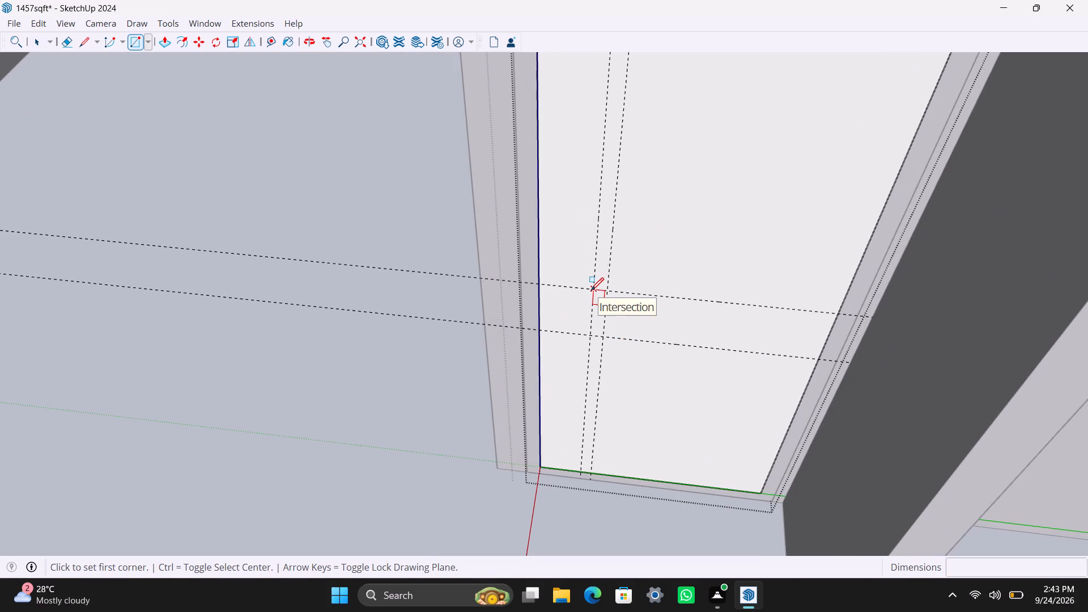
click(591, 290)
click(603, 337)
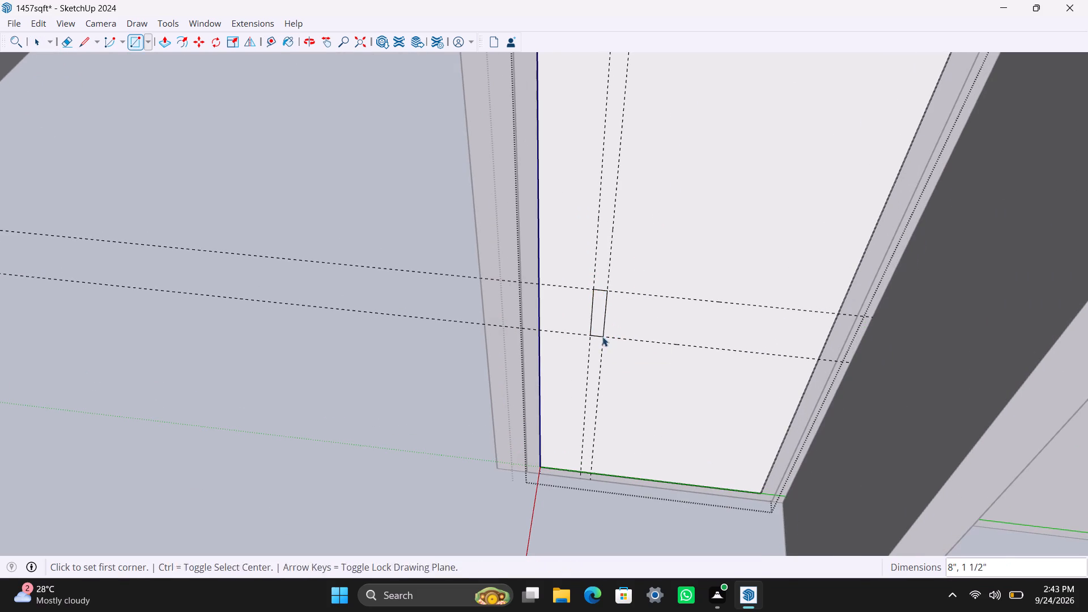
key(space)
double_click(599, 323)
right_click(598, 322)
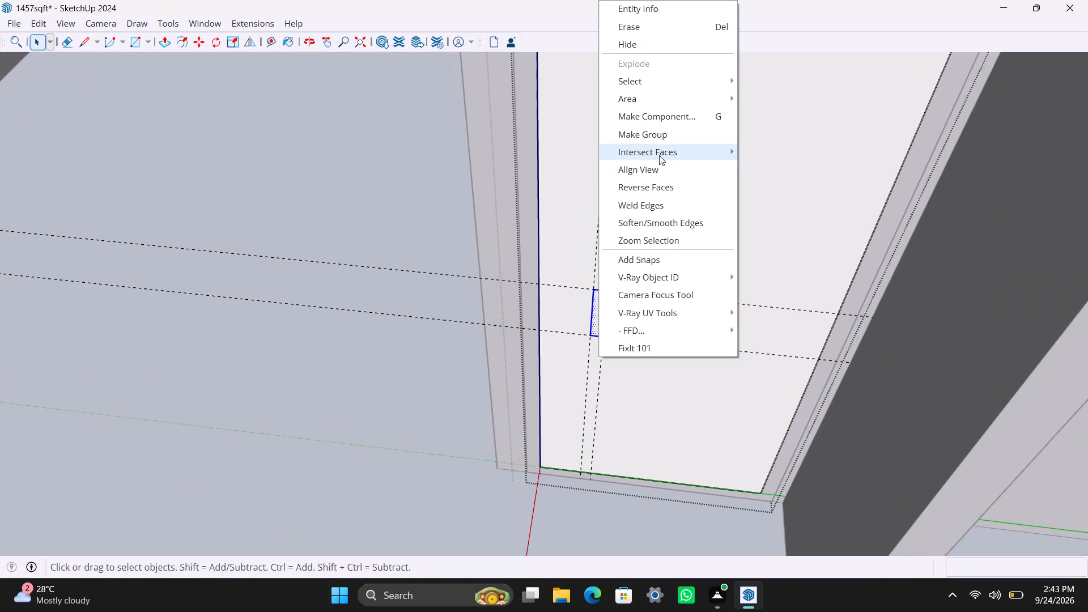
click(657, 137)
Inside the handle group, push/pull the handle face 0.5".
scroll(618, 321, up, 5)
click(593, 307)
drag(593, 307, 603, 289)
click(618, 278)
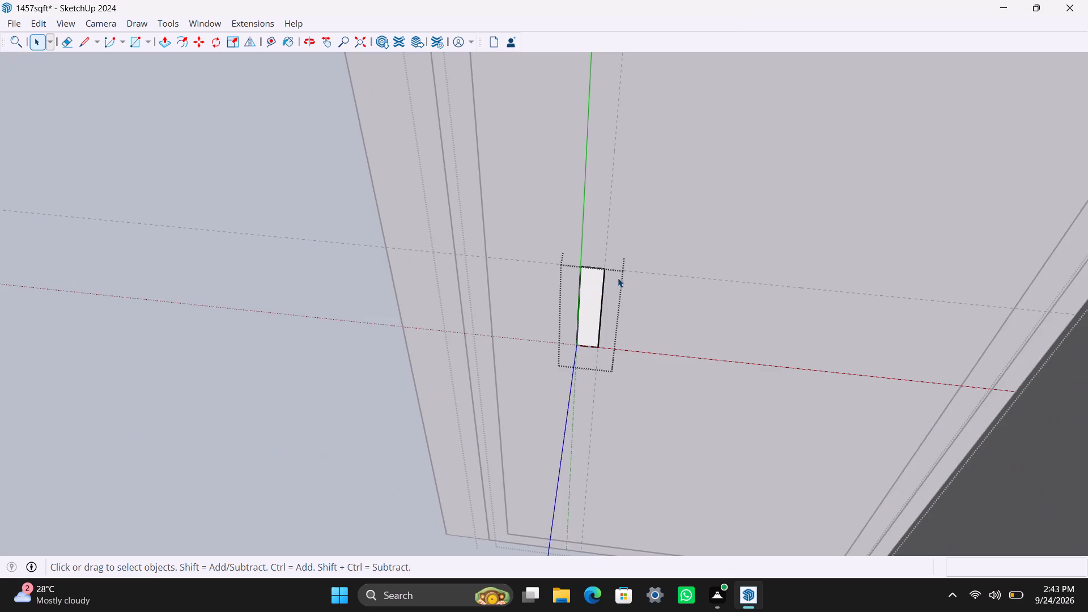
click(595, 301)
key(p)
click(594, 301)
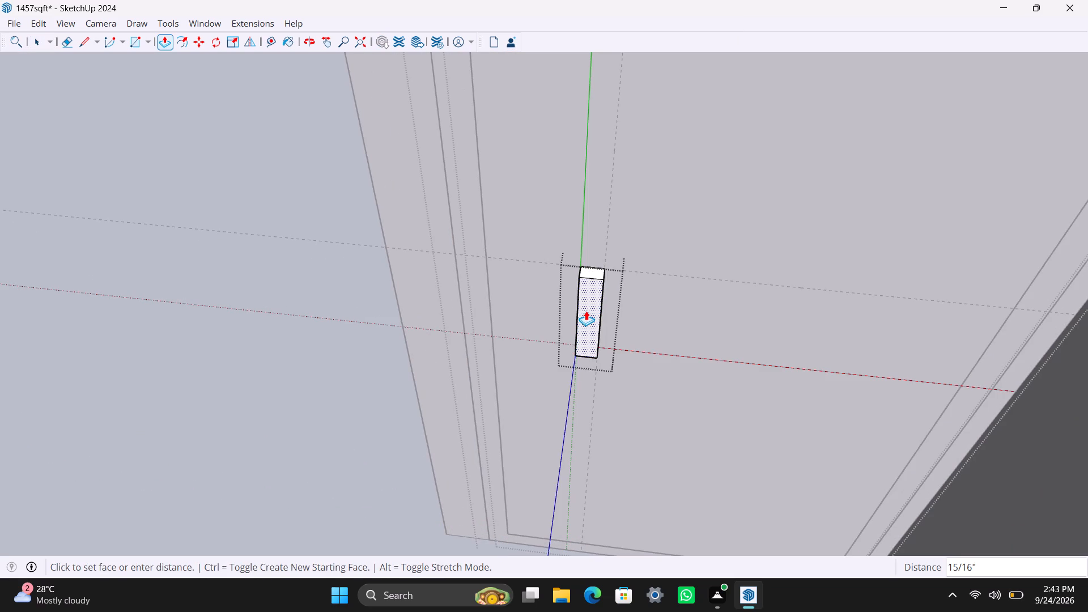
text(0.5")
key(Return)
key(space)
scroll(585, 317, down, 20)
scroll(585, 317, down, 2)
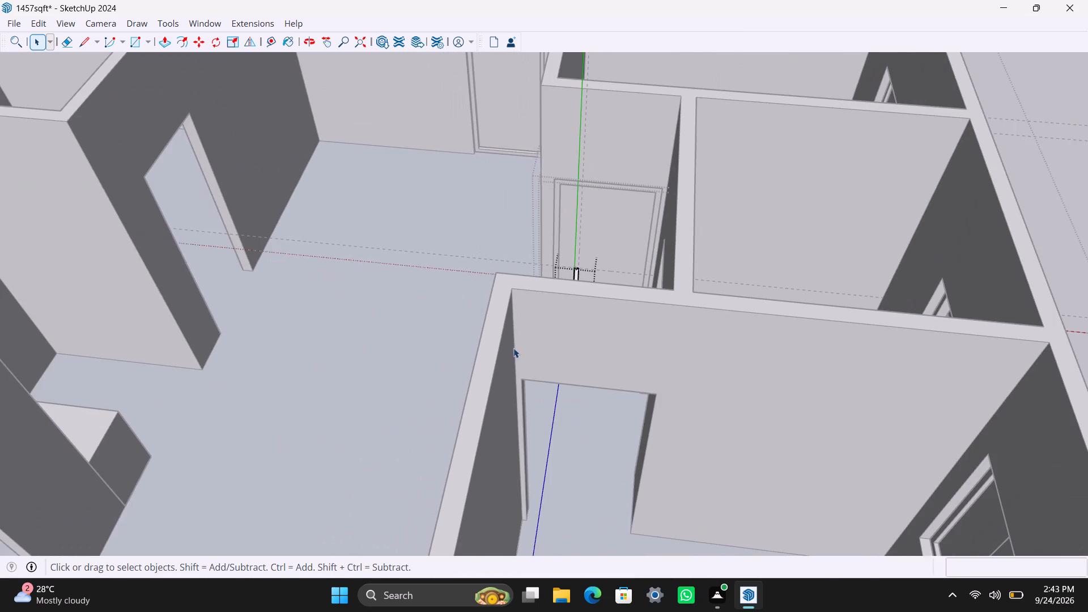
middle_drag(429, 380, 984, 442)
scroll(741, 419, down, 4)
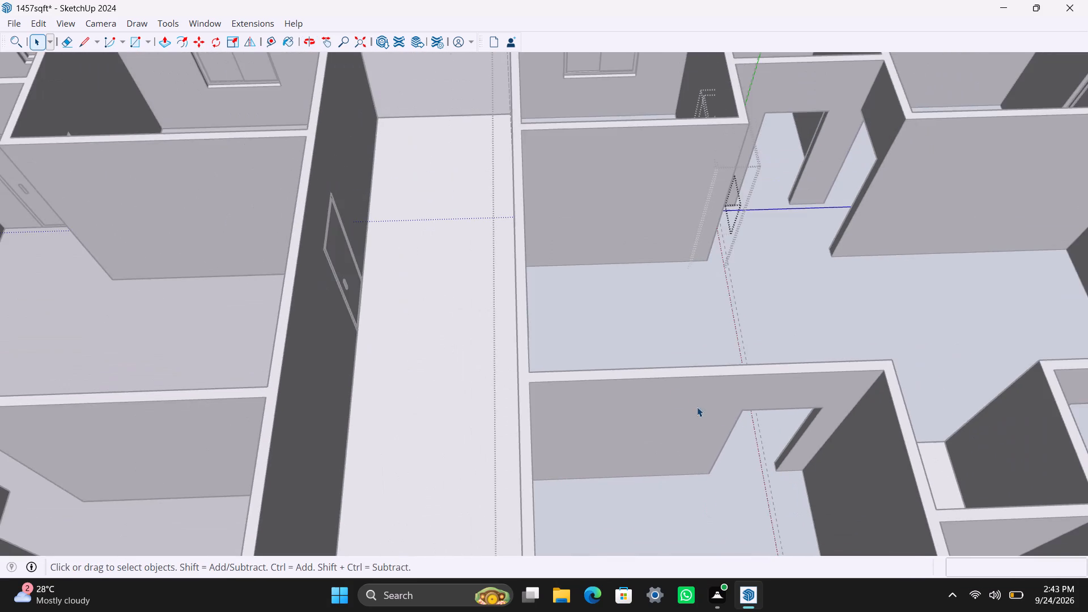
Leave the handle and door groups, draw a rectangle filling the doorway in the wall below the louvred window, and make it a group.
shift+middle_drag(666, 392, 459, 520)
scroll(516, 325, down, 3)
shift+middle_drag(532, 331, 467, 451)
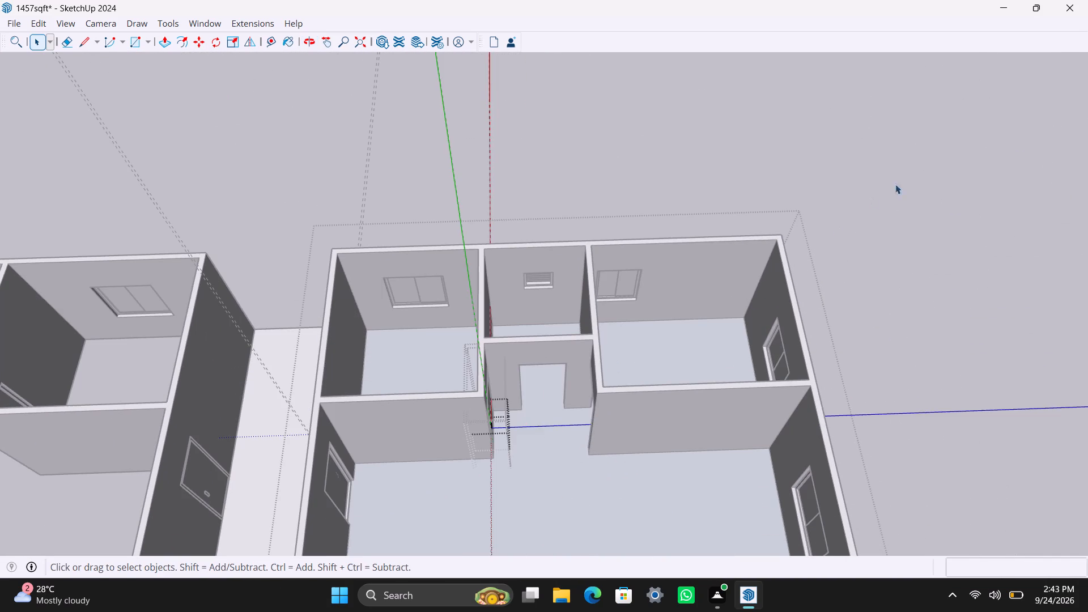
click(903, 181)
click(824, 254)
click(869, 229)
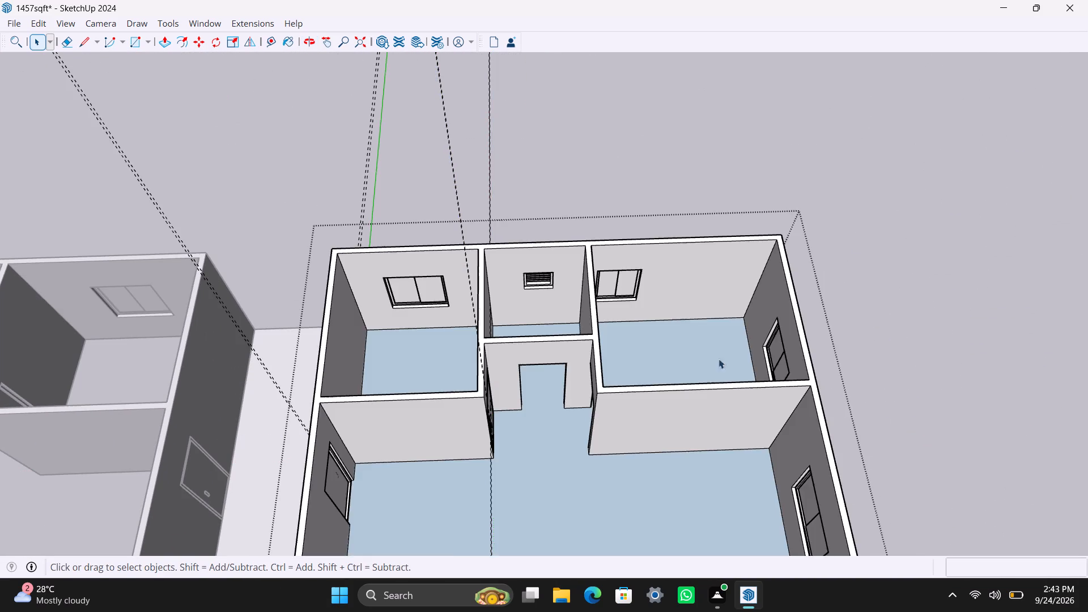
scroll(630, 372, up, 2)
middle_drag(463, 407, 431, 334)
scroll(486, 362, up, 3)
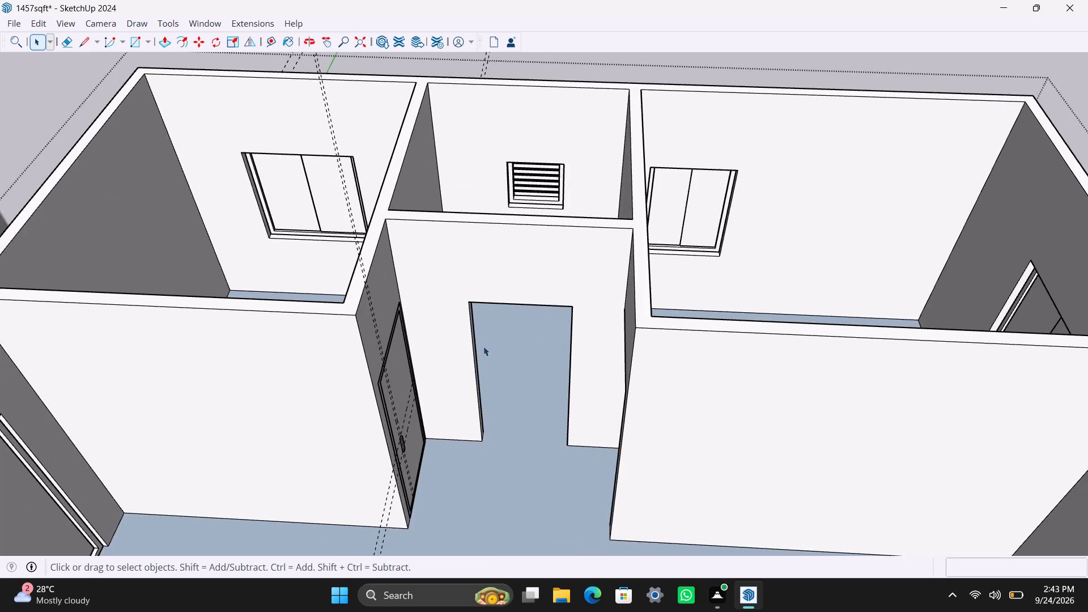
scroll(483, 346, up, 3)
middle_drag(475, 322, 475, 304)
key(r)
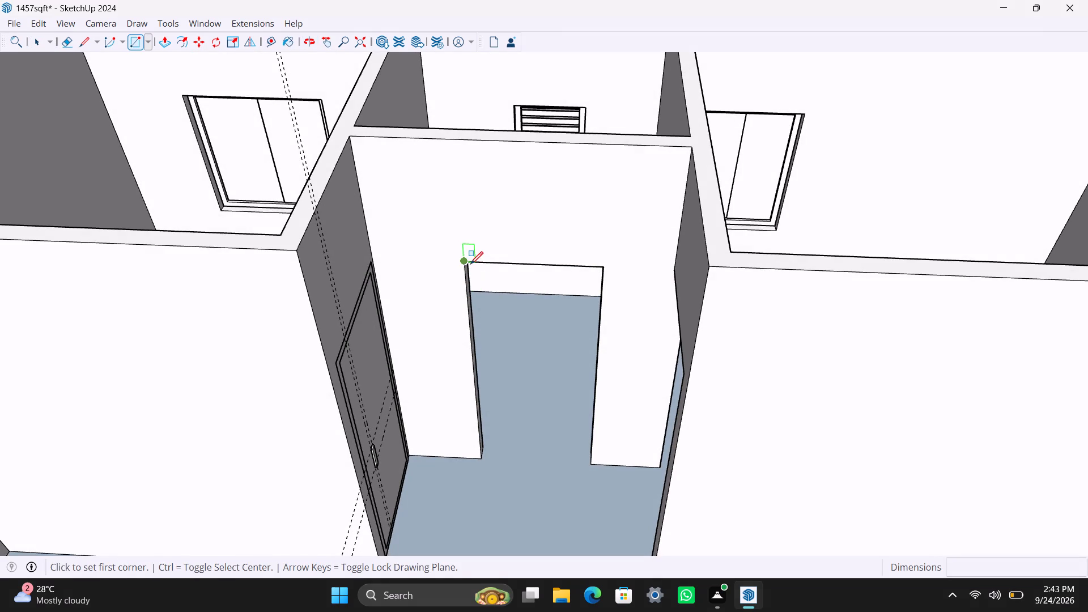
click(470, 264)
click(589, 462)
key(space)
double_click(549, 422)
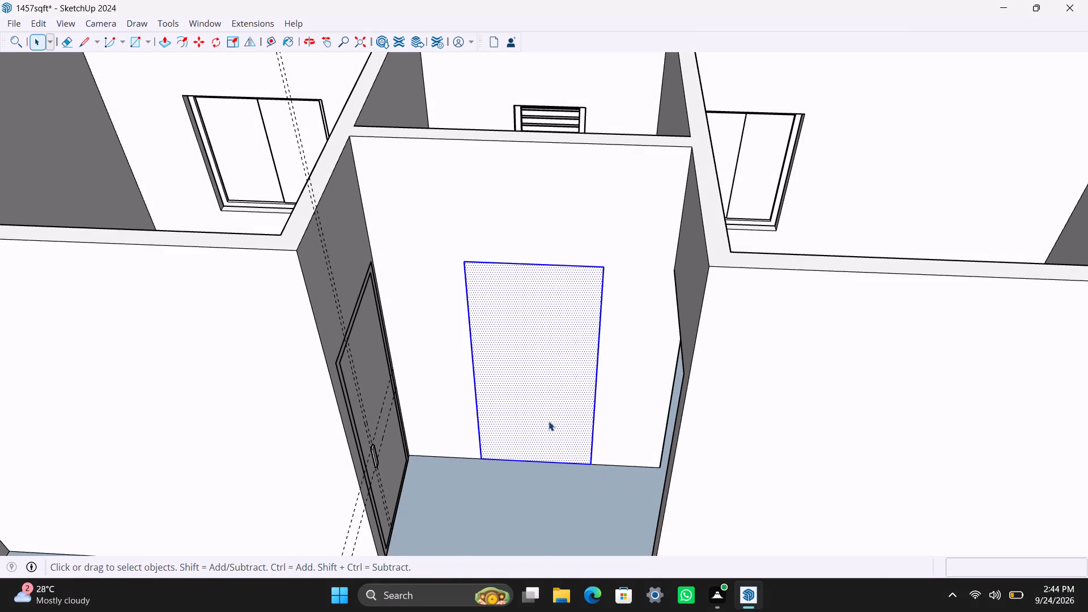
right_click(549, 421)
click(588, 221)
Inside the new door group, offset the face 2" inward and delete the inner face to leave a frame outline.
double_click(498, 379)
double_click(494, 352)
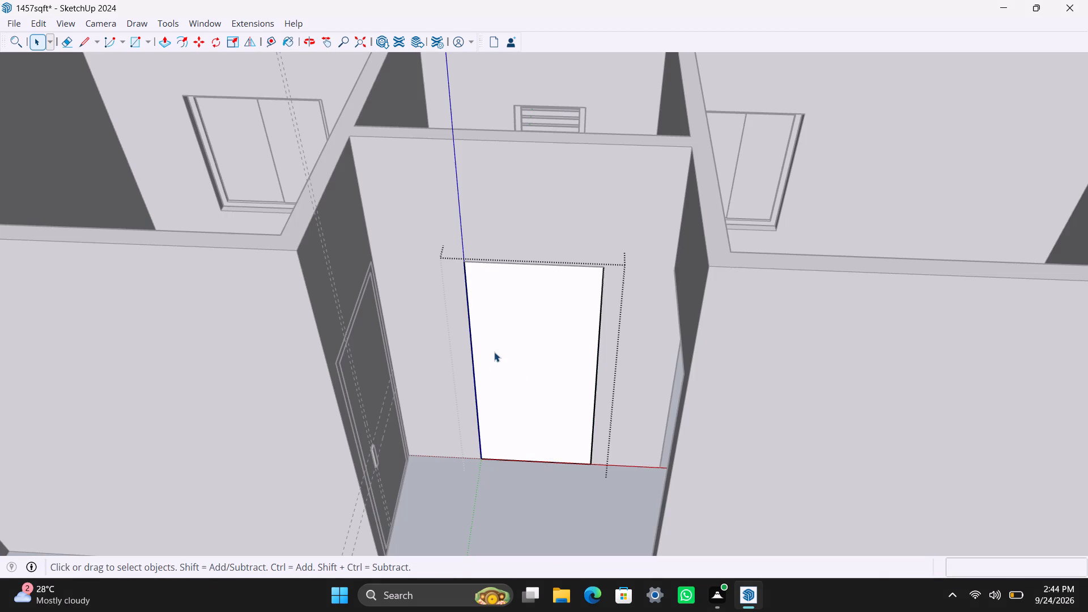
click(492, 345)
key(f)
click(487, 333)
text(2")
key(Return)
key(space)
click(508, 350)
key(Delete)
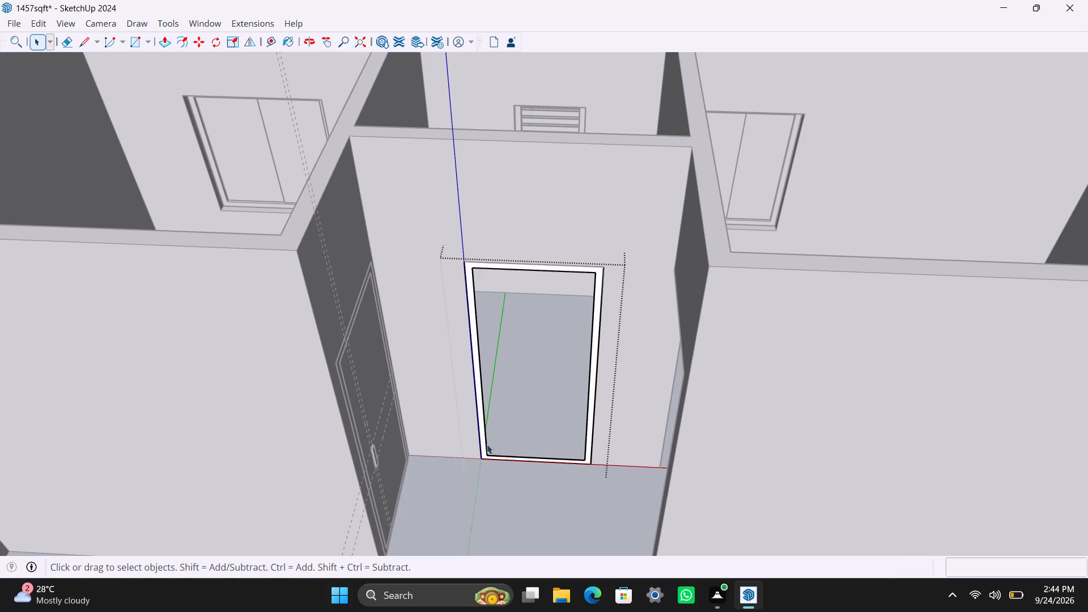
Push/pull the door frame face 2.5".
scroll(484, 450, up, 6)
click(485, 438)
key(p)
drag(485, 438, 487, 437)
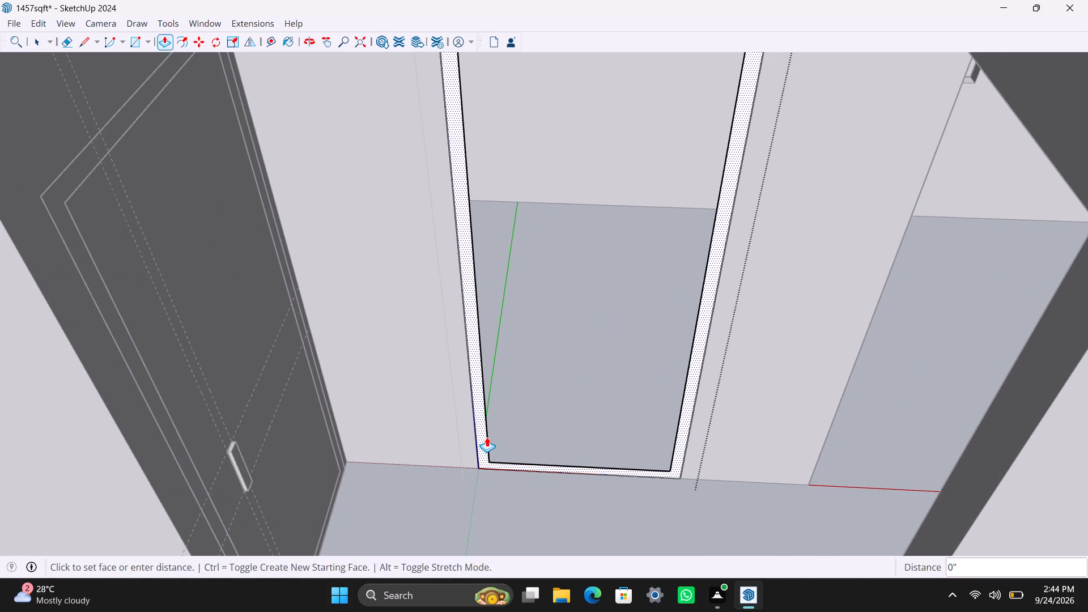
drag(487, 437, 488, 432)
text(2.5")
key(Return)
key(space)
Draw a rectangle filling the opening inside the frame and make it a group for the door panel.
scroll(492, 416, down, 4)
key(r)
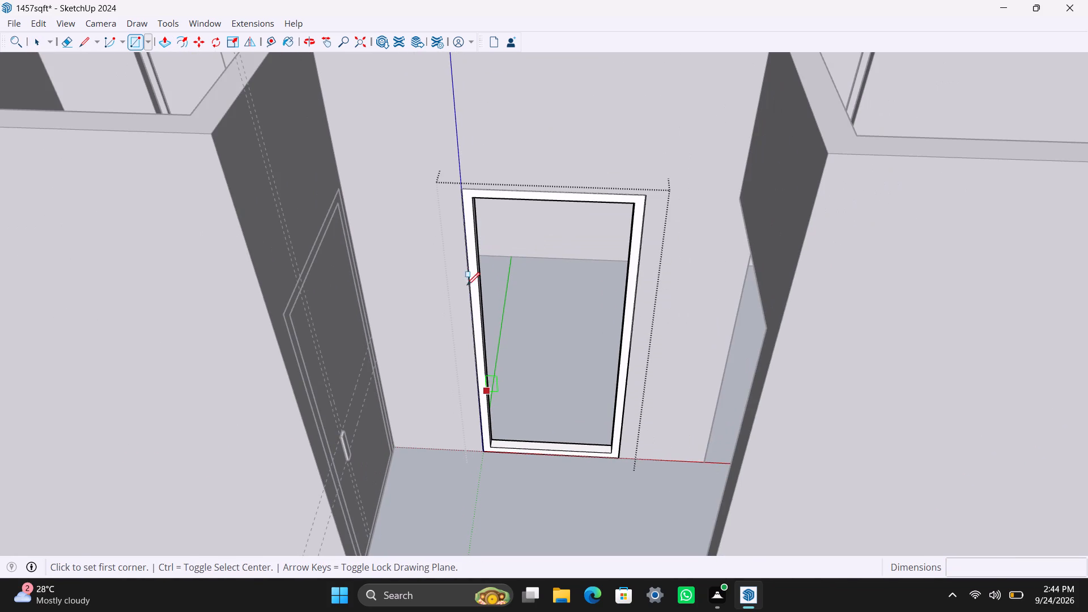
drag(478, 197, 477, 202)
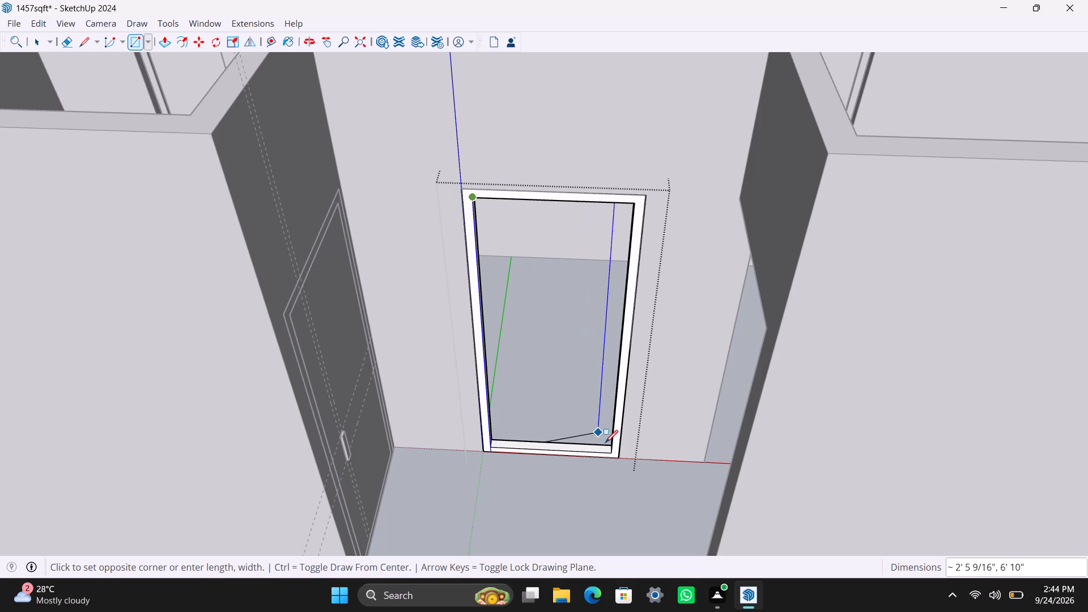
click(613, 453)
key(space)
double_click(584, 431)
right_click(584, 430)
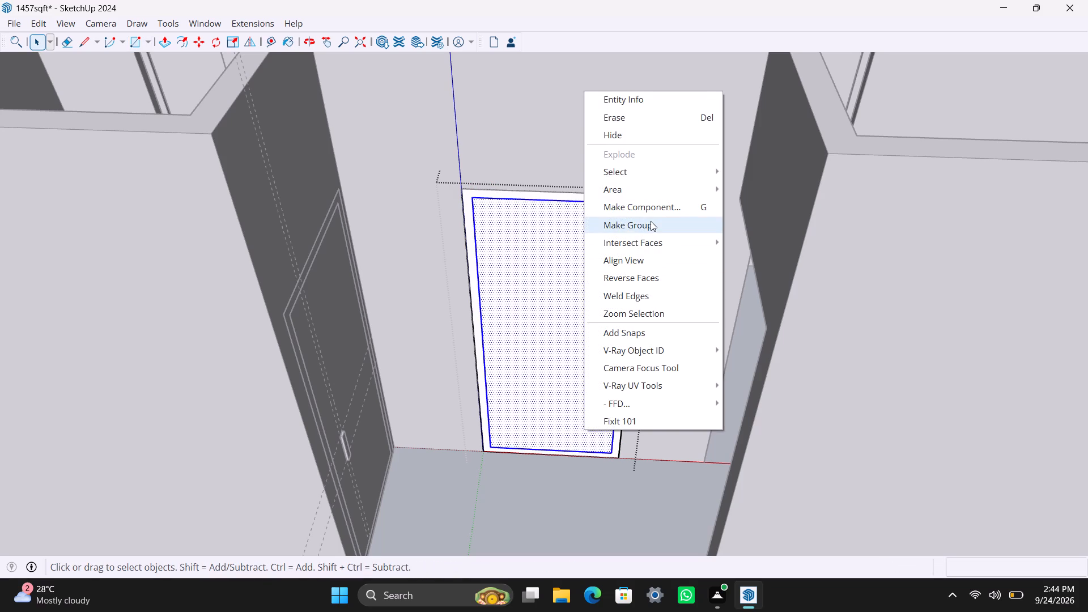
click(651, 221)
Inside the panel group, push/pull the door panel face 18 mm.
triple_click(572, 273)
click(571, 303)
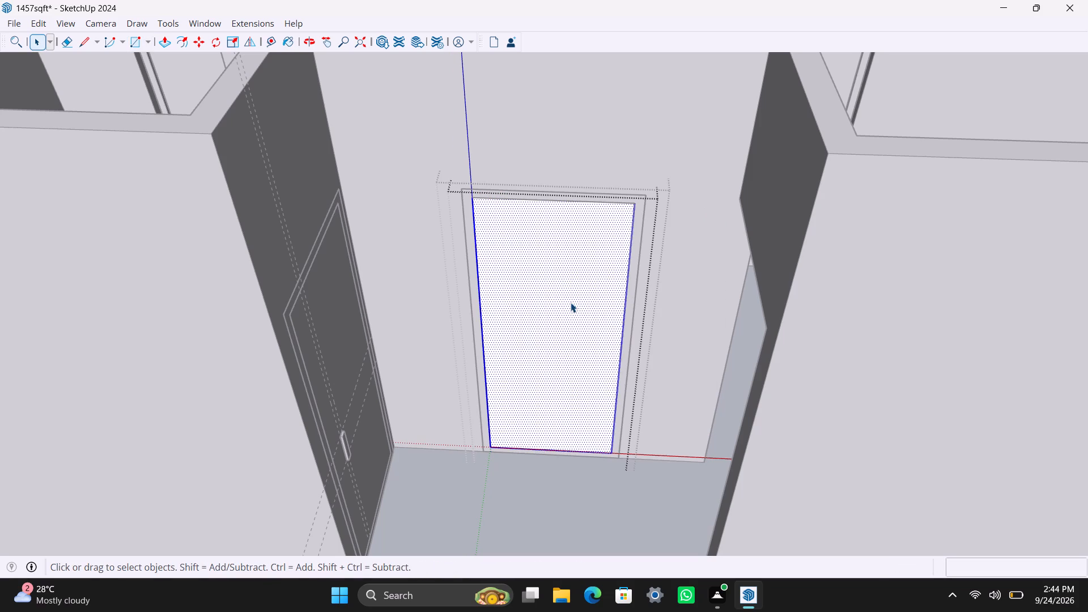
key(p)
drag(571, 307, 571, 295)
key(1)
text(8MM)
key(Return)
key(space)
Place horizontal handle guides, one 4' below the panel's top edge and another 8" above that guide.
key(t)
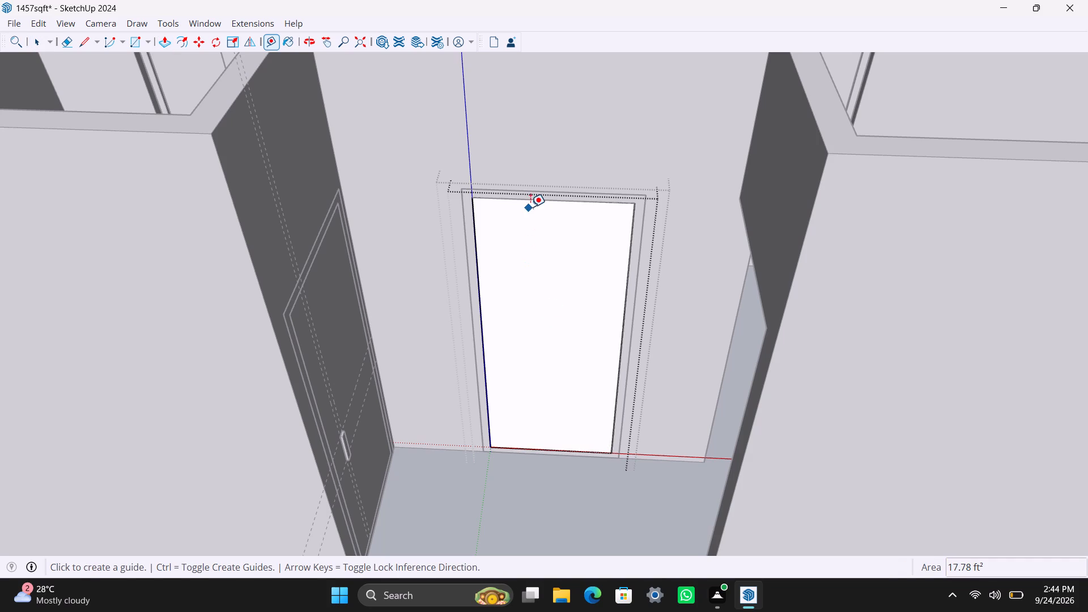
drag(534, 200, 530, 209)
text(4')
key(Return)
click(541, 369)
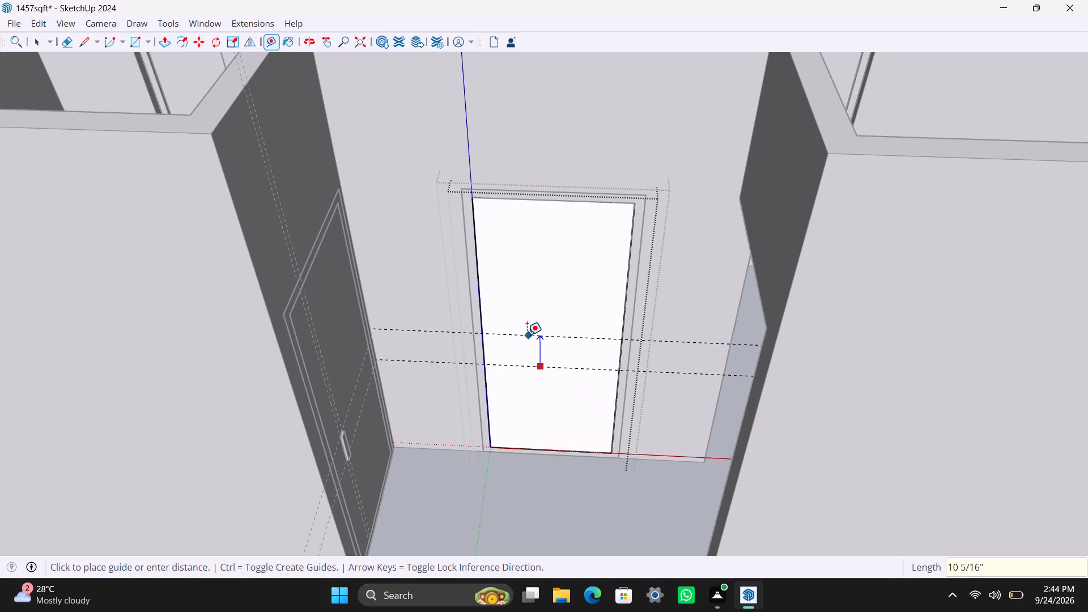
text(8")
key(Return)
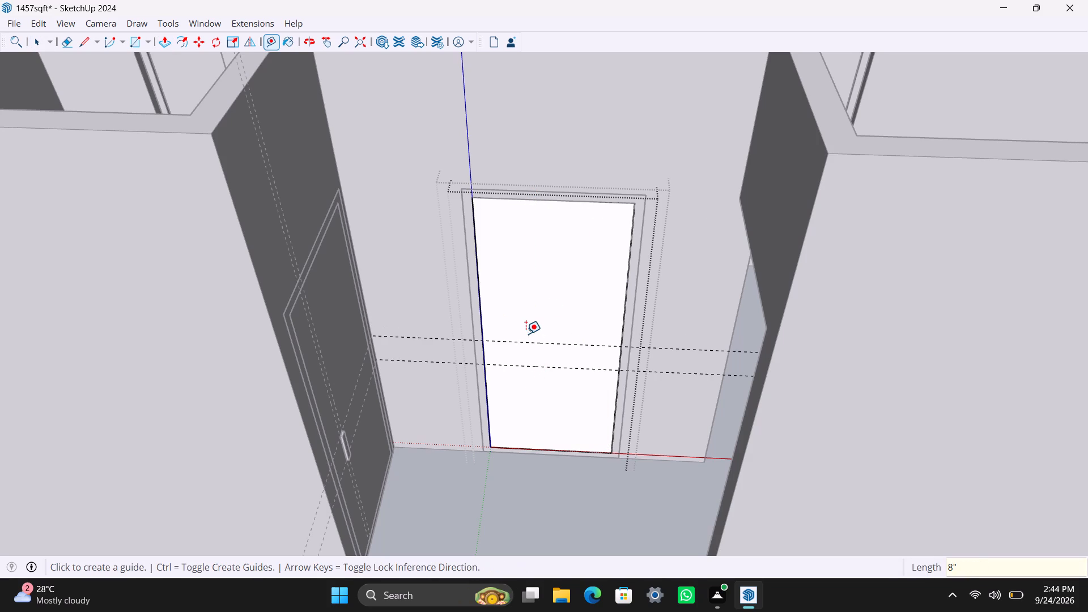
Place vertical handle guides, one 6" in from the panel's left edge and another 1.5" further in.
click(482, 299)
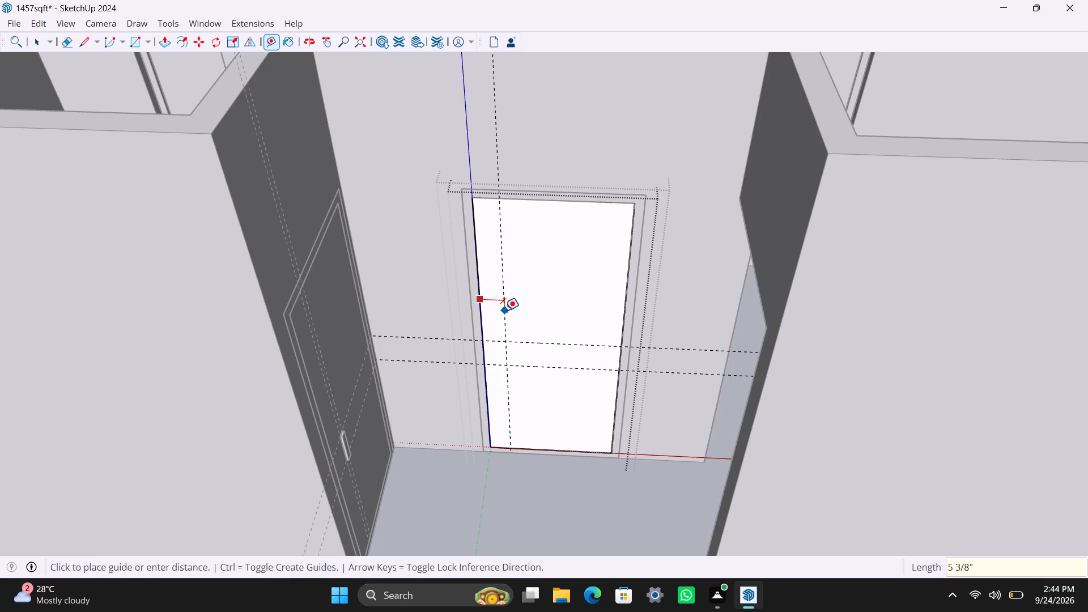
text(6")
key(Return)
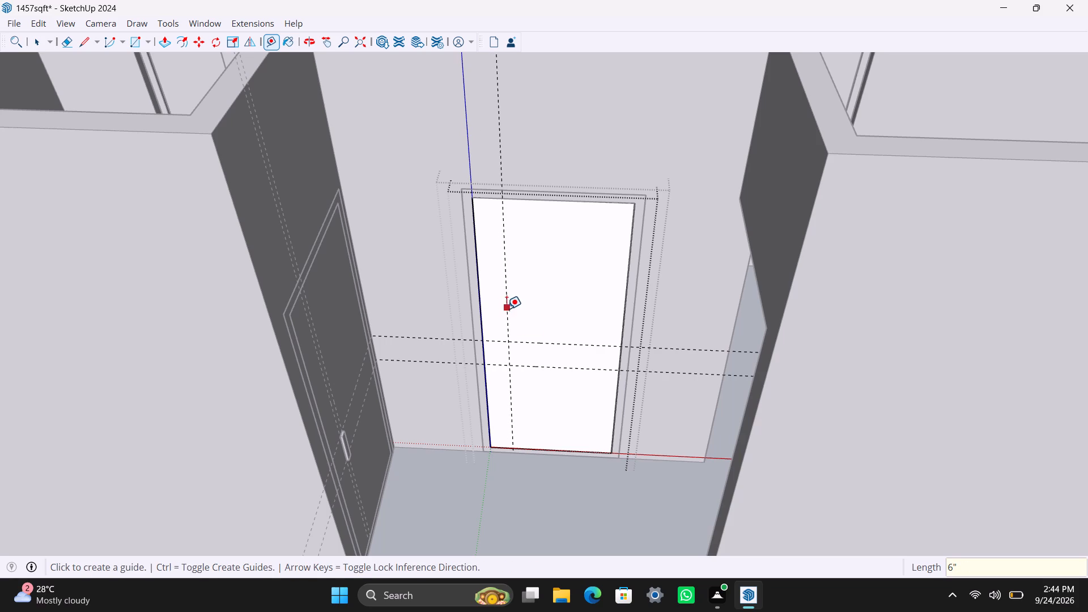
click(507, 308)
text(1.5")
key(Return)
key(space)
Draw the 8" by 1.5" handle rectangle between the guide intersections on the door panel and make it a group.
scroll(508, 361, up, 8)
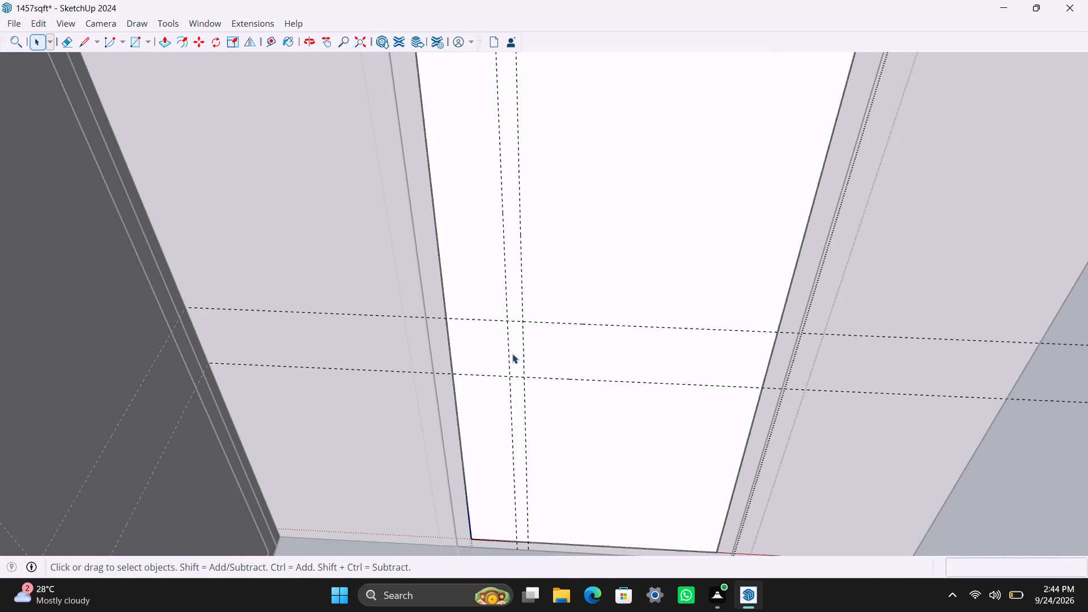
key(r)
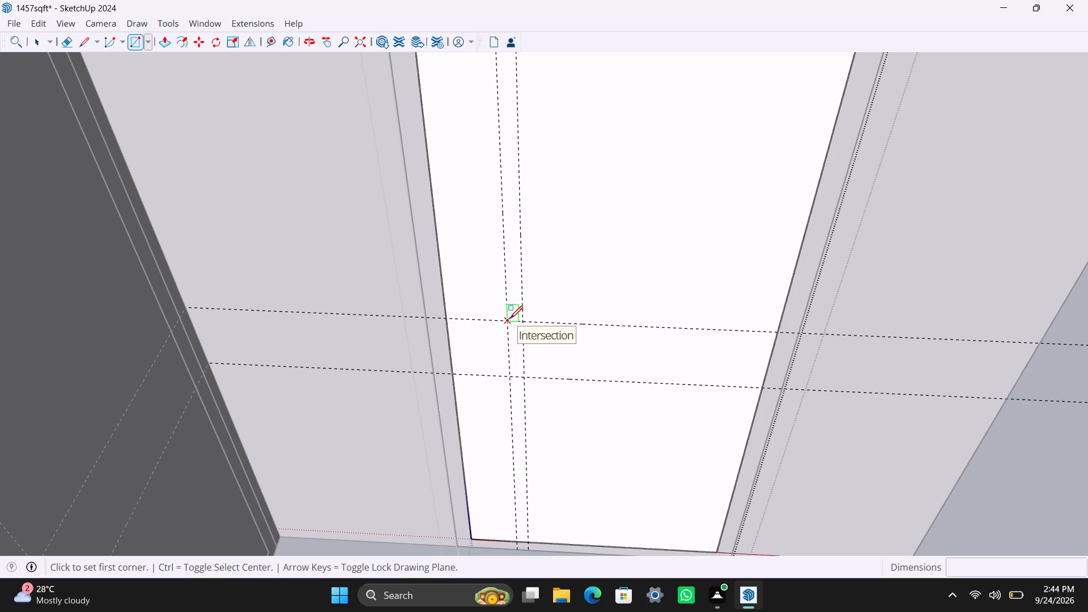
drag(510, 318, 509, 324)
click(524, 377)
key(space)
double_click(519, 356)
right_click(519, 356)
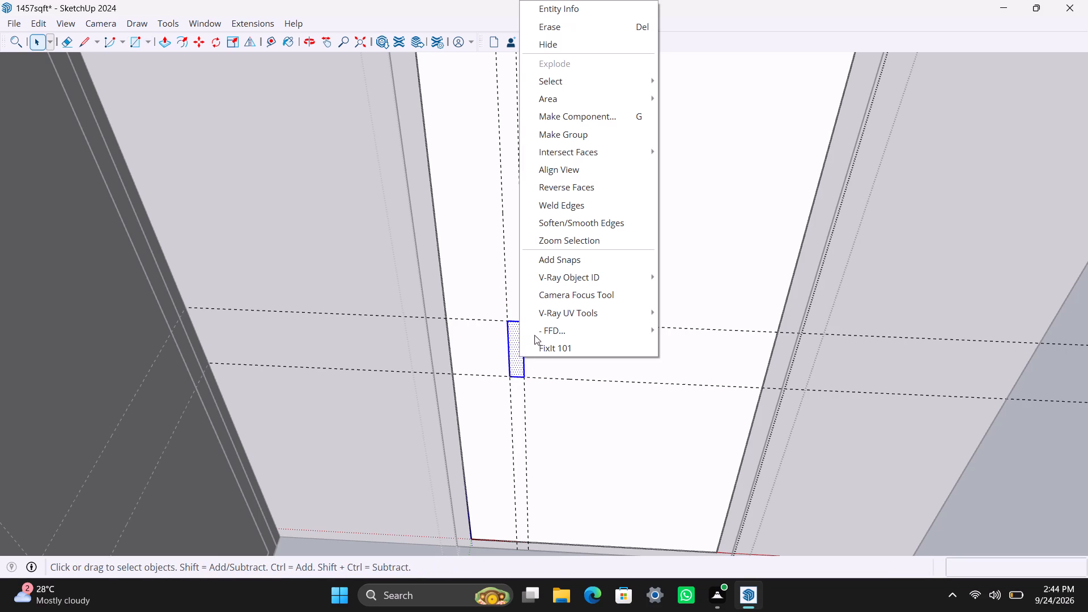
click(584, 139)
Inside the handle group, push/pull the handle face 0.5", and exit the nested door groups.
scroll(542, 330, up, 3)
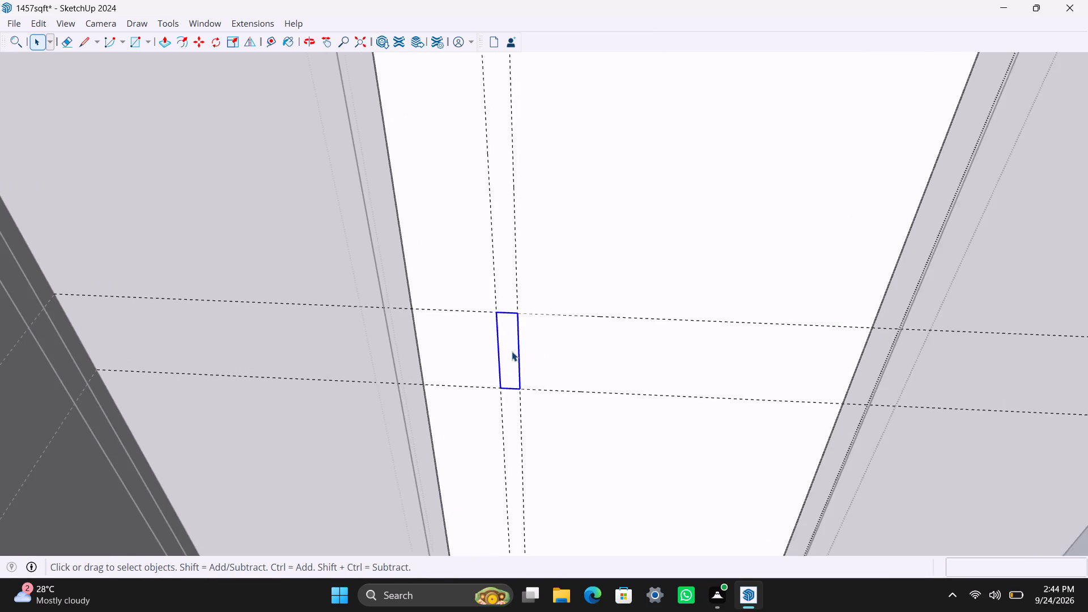
scroll(512, 351, up, 1)
triple_click(511, 349)
key(p)
click(510, 349)
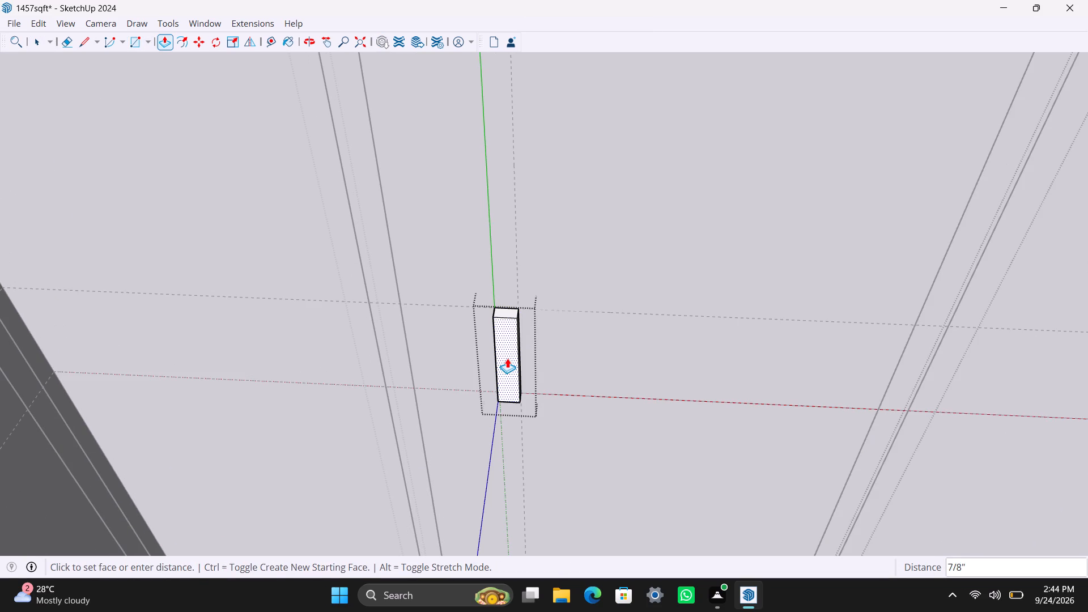
text(0.5")
key(Return)
key(space)
scroll(548, 369, down, 20)
scroll(548, 369, down, 3)
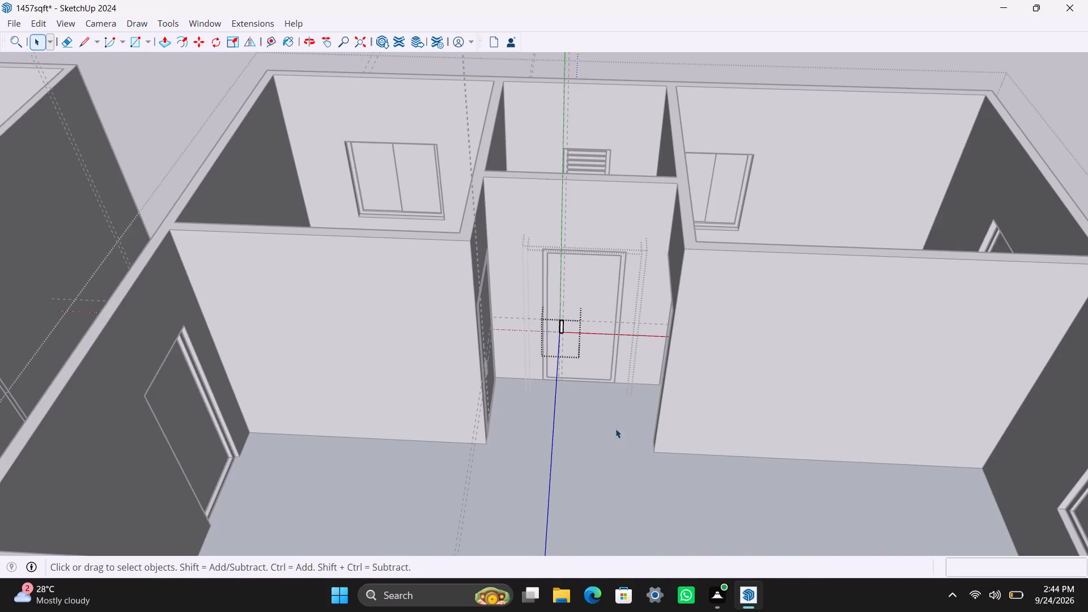
click(632, 472)
double_click(601, 474)
click(579, 477)
Draw a 7' by 3' rectangle filling the open passage doorway into the corner room and make it a group.
scroll(509, 478, down, 4)
middle_drag(473, 488, 482, 491)
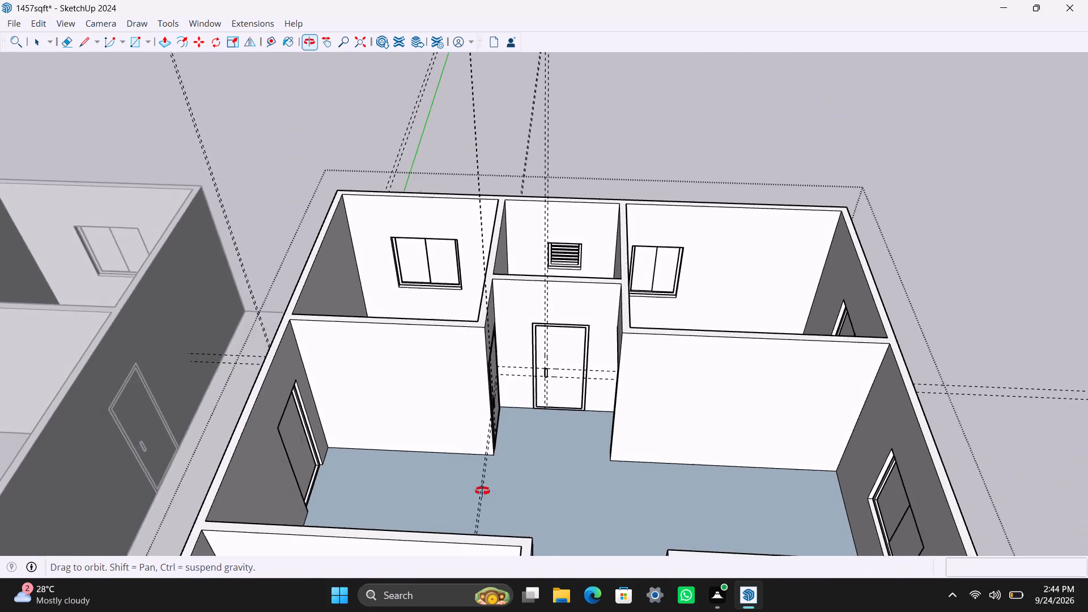
middle_drag(482, 491, 960, 464)
scroll(664, 292, up, 2)
shift+middle_drag(644, 282, 561, 447)
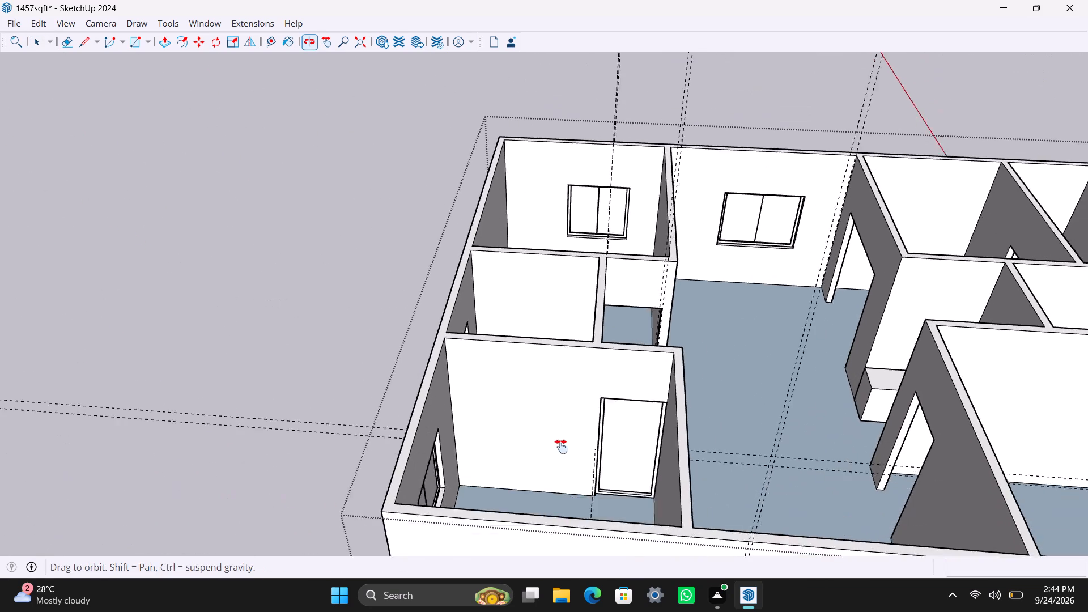
shift+middle_drag(561, 447, 515, 514)
scroll(545, 411, up, 3)
middle_drag(549, 424, 546, 477)
scroll(546, 478, down, 2)
middle_drag(547, 478, 547, 464)
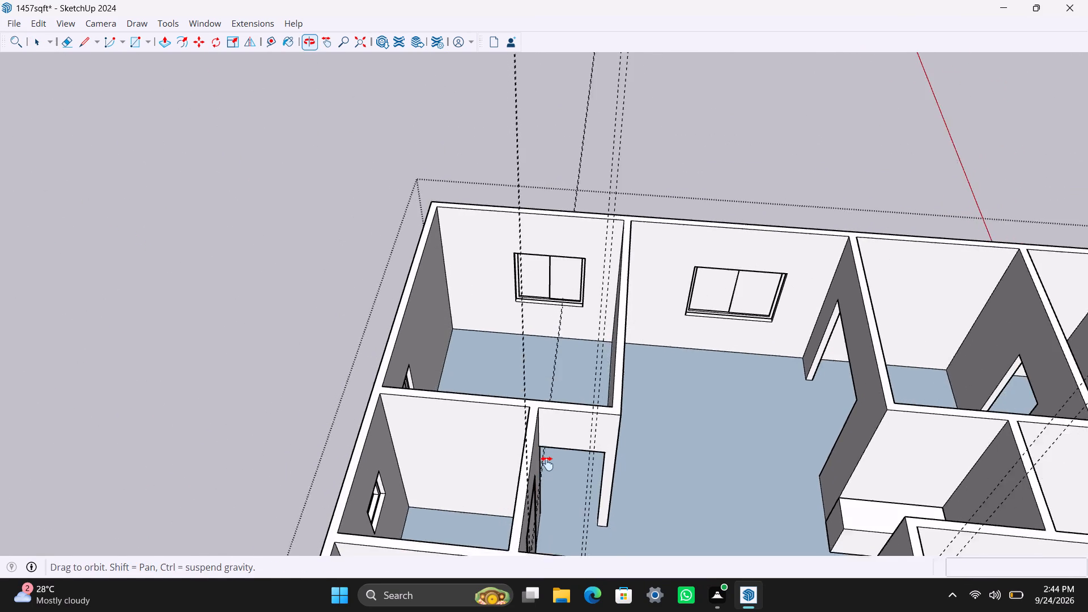
middle_drag(547, 464, 545, 443)
scroll(545, 451, up, 5)
key(r)
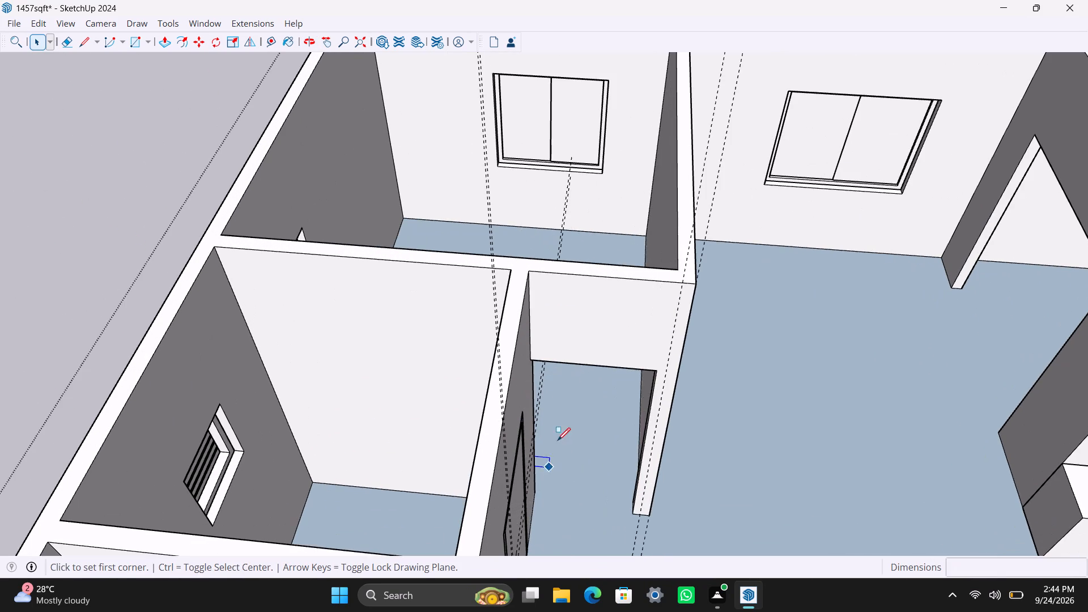
drag(531, 358, 531, 373)
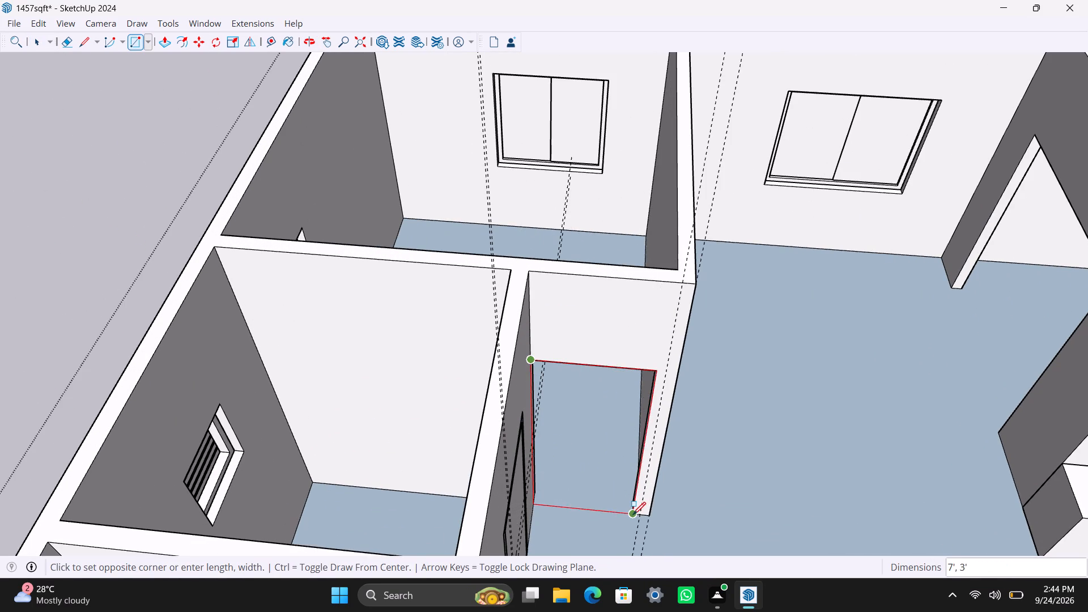
click(634, 515)
key(space)
double_click(607, 478)
right_click(606, 477)
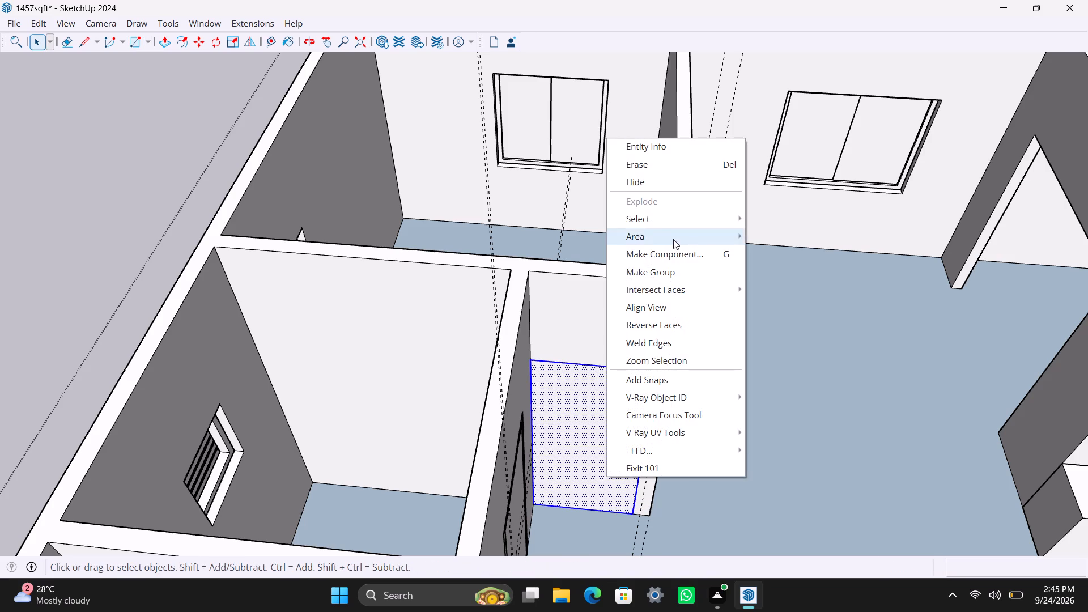
click(673, 270)
Inside this door group, offset the face 2" inward and delete the inner face to leave a frame outline.
double_click(571, 430)
click(566, 423)
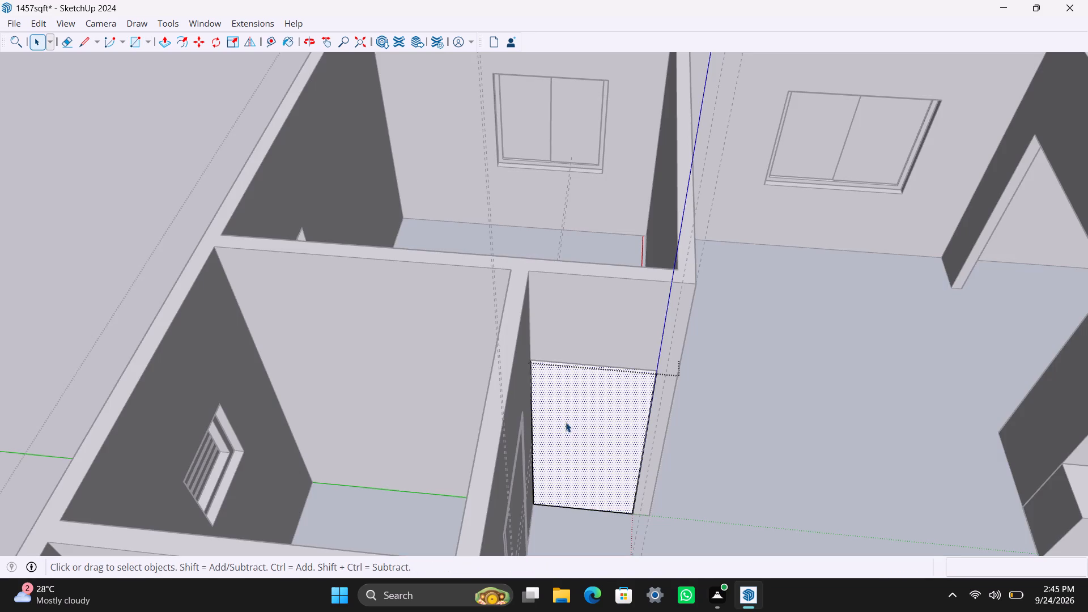
key(f)
click(558, 417)
key(2)
key(shift+quotedbl)
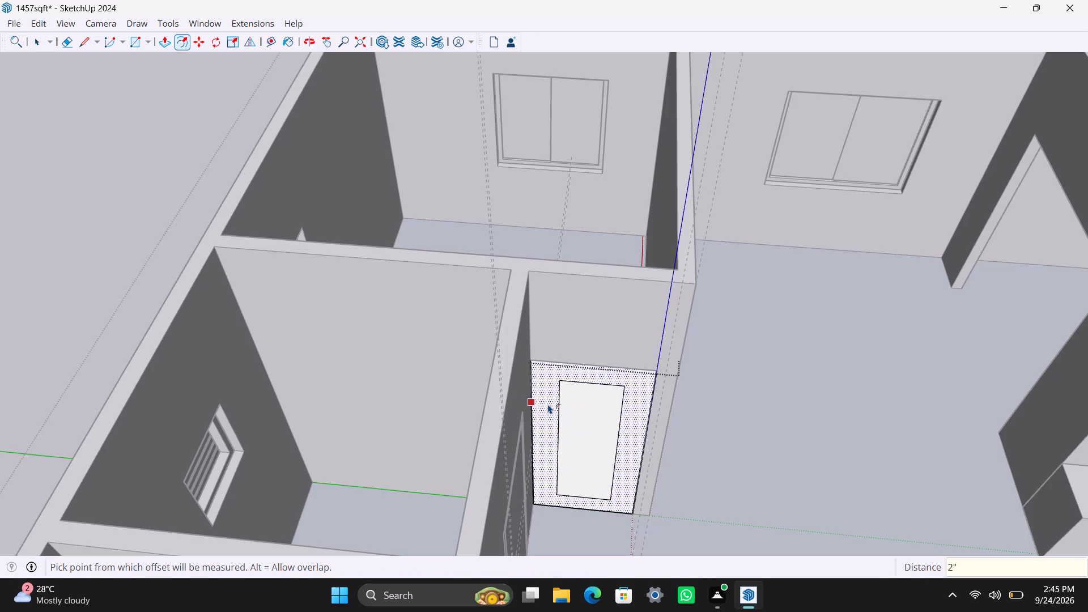
key(Return)
key(space)
click(594, 480)
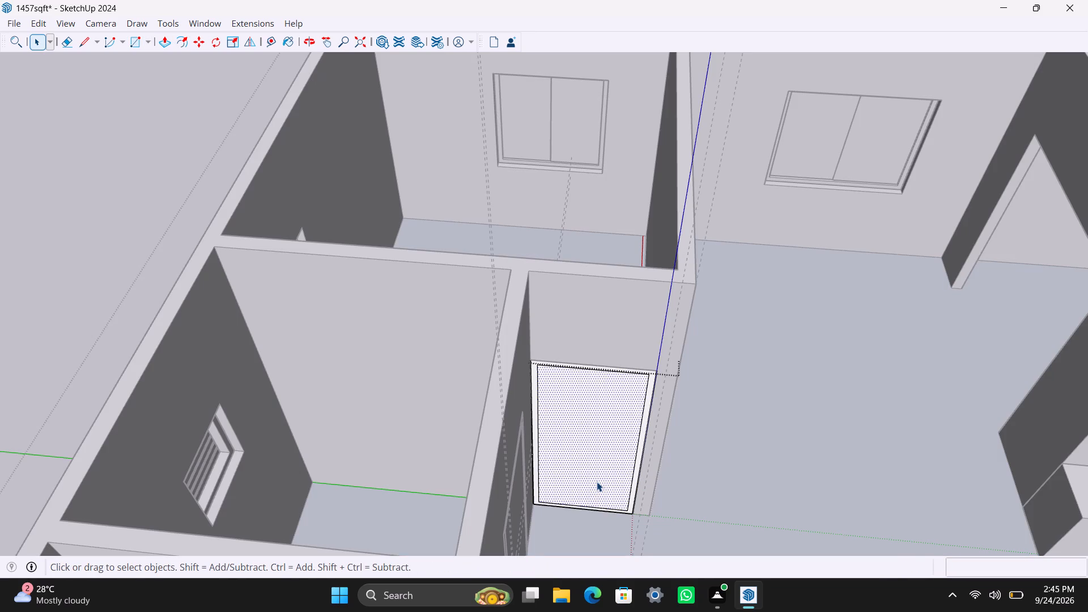
key(Delete)
Push/pull the passage door's frame face to a thickness of 2.5".
scroll(556, 521, up, 7)
click(529, 475)
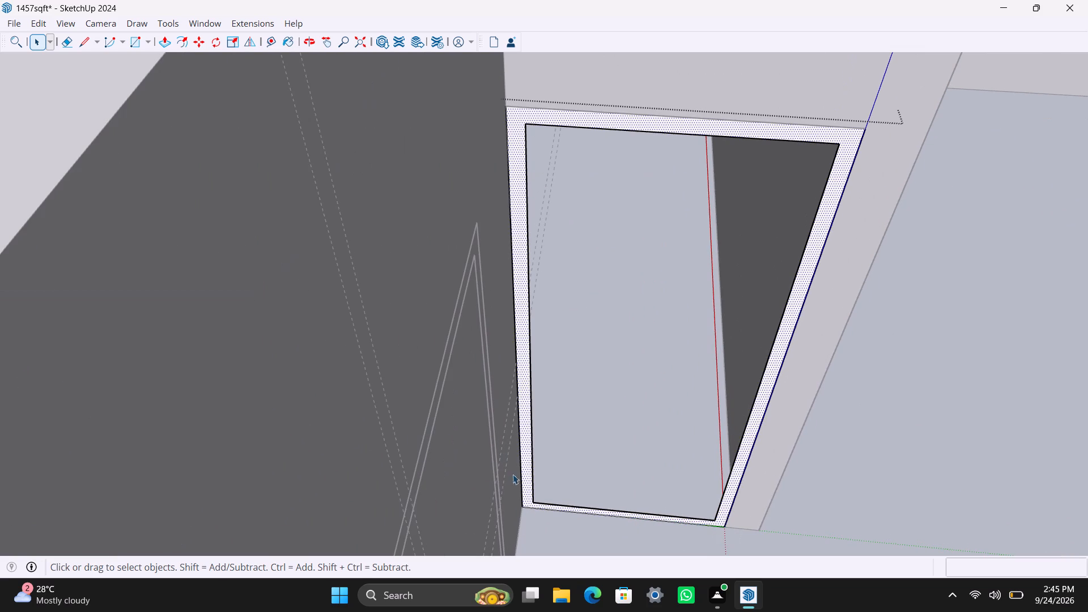
key(p)
drag(535, 465, 542, 456)
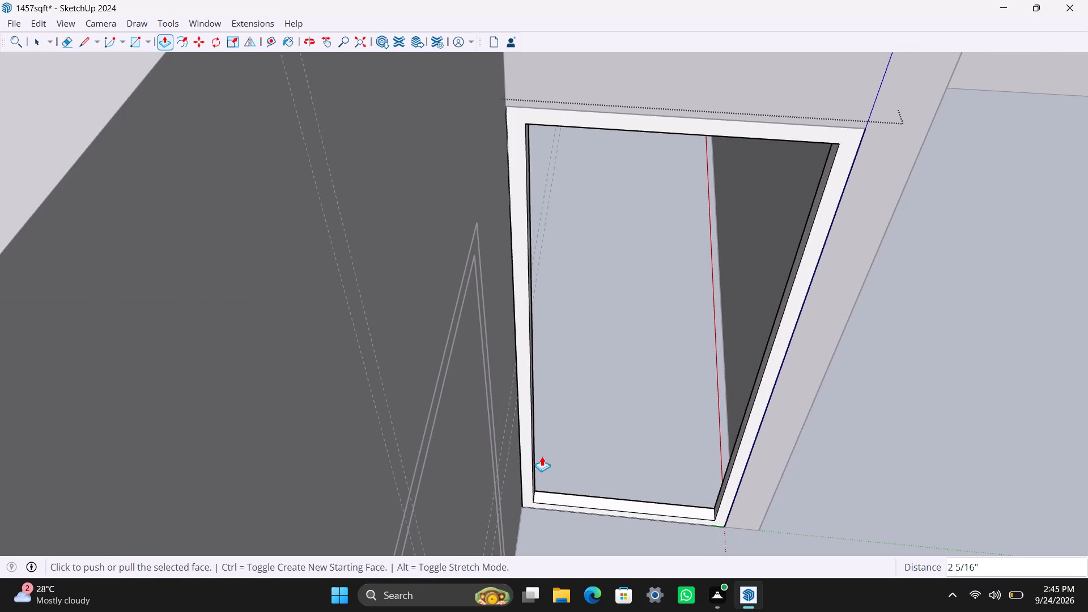
key(2)
key(period)
key(5)
key(shift+quotedbl)
key(Return)
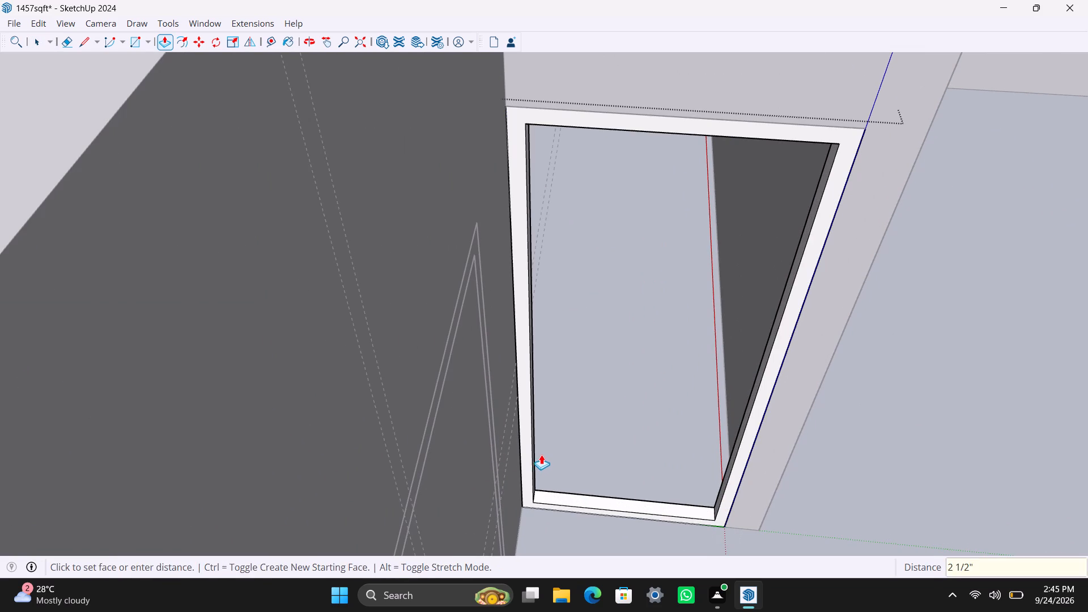
key(space)
Draw a 6'8" by 2'8" rectangle filling the frame's inner opening and make it a group.
scroll(561, 259, down, 2)
key(r)
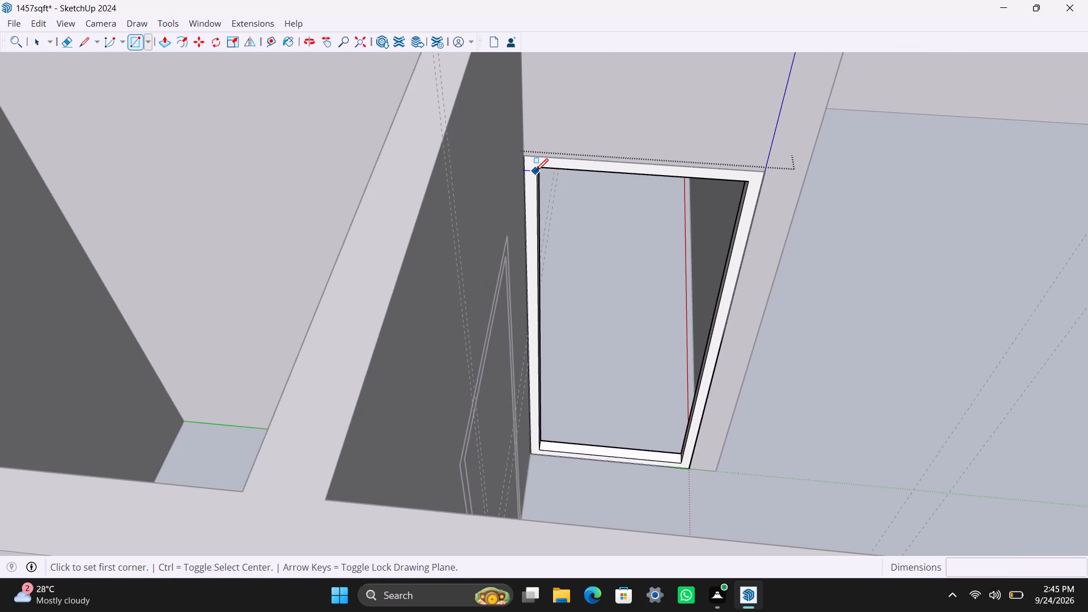
click(535, 170)
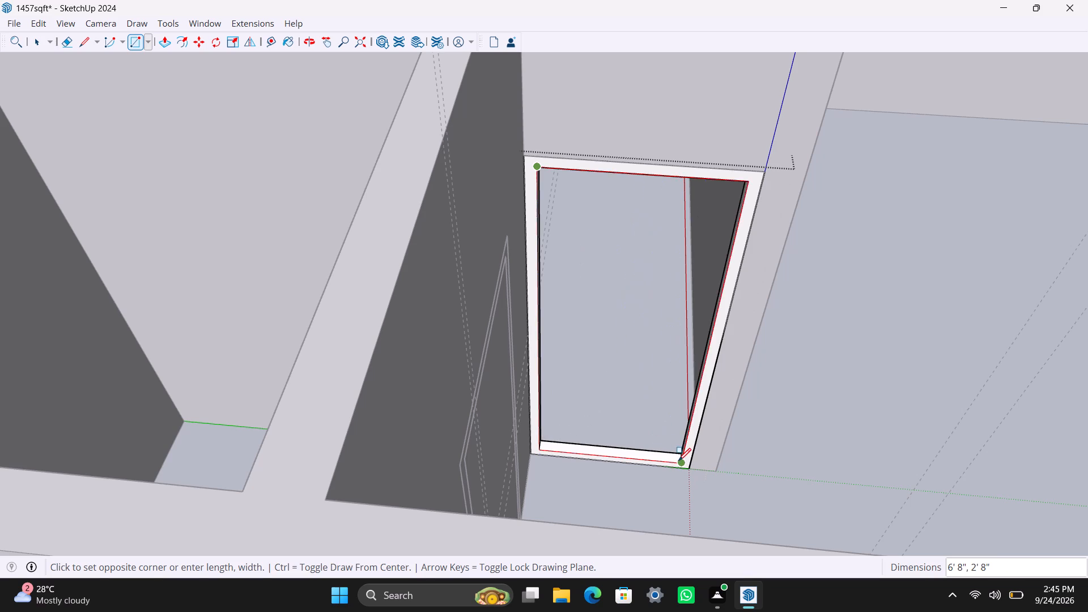
click(678, 461)
key(space)
double_click(635, 387)
right_click(634, 386)
click(707, 186)
Inside the new panel group, push/pull the door panel face 18 mm.
triple_click(688, 287)
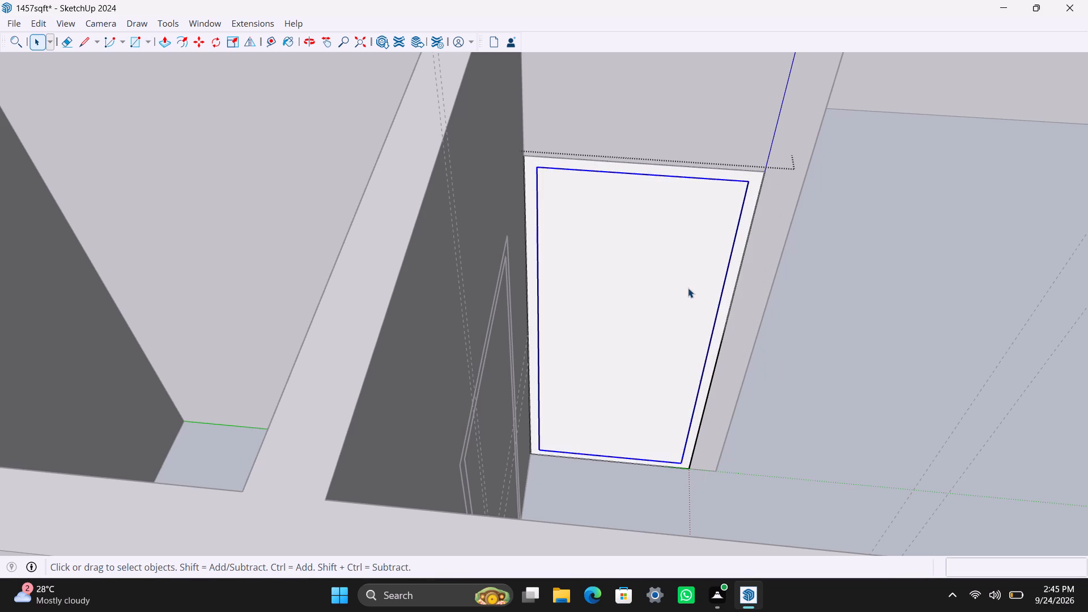
key(p)
drag(682, 309, 679, 294)
key(1)
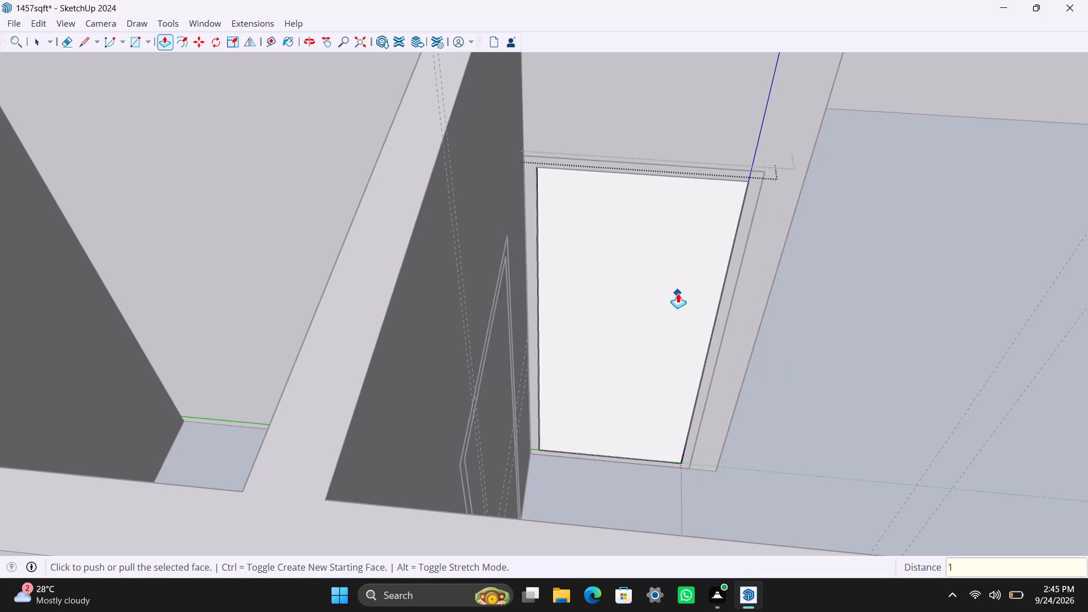
text(8MM)
key(Return)
key(space)
Place horizontal guides on the door panel, one 4' below its top edge and another 8" above that guide.
key(t)
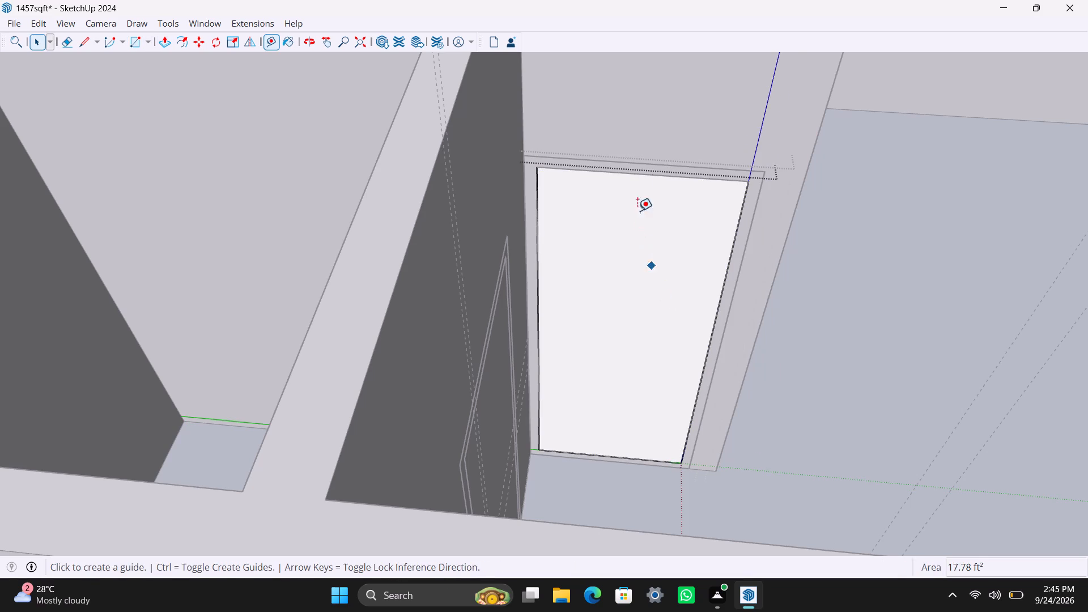
drag(636, 172, 636, 178)
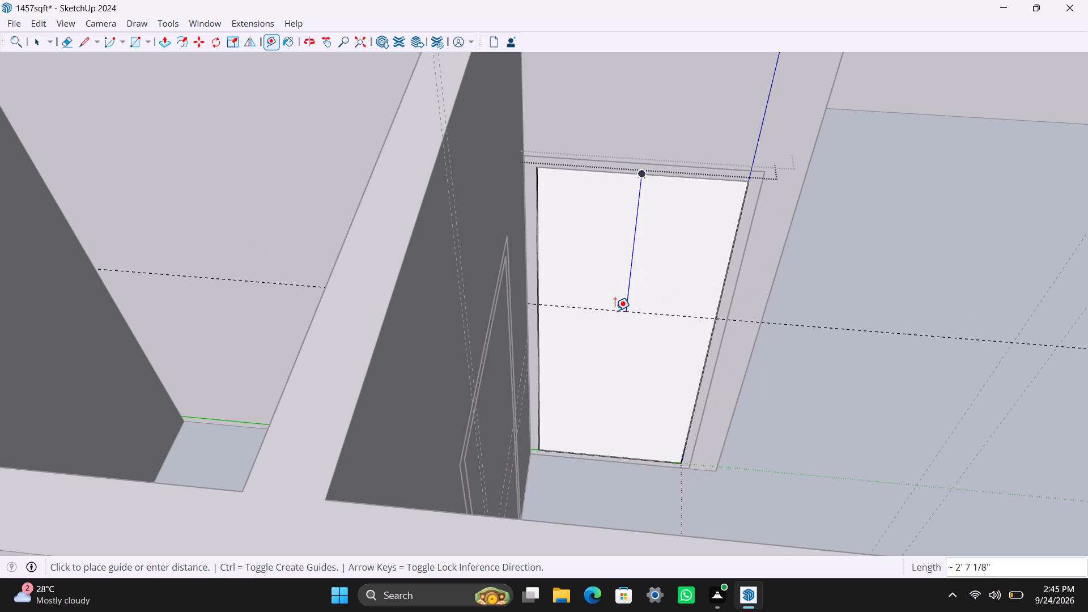
text(4')
key(Return)
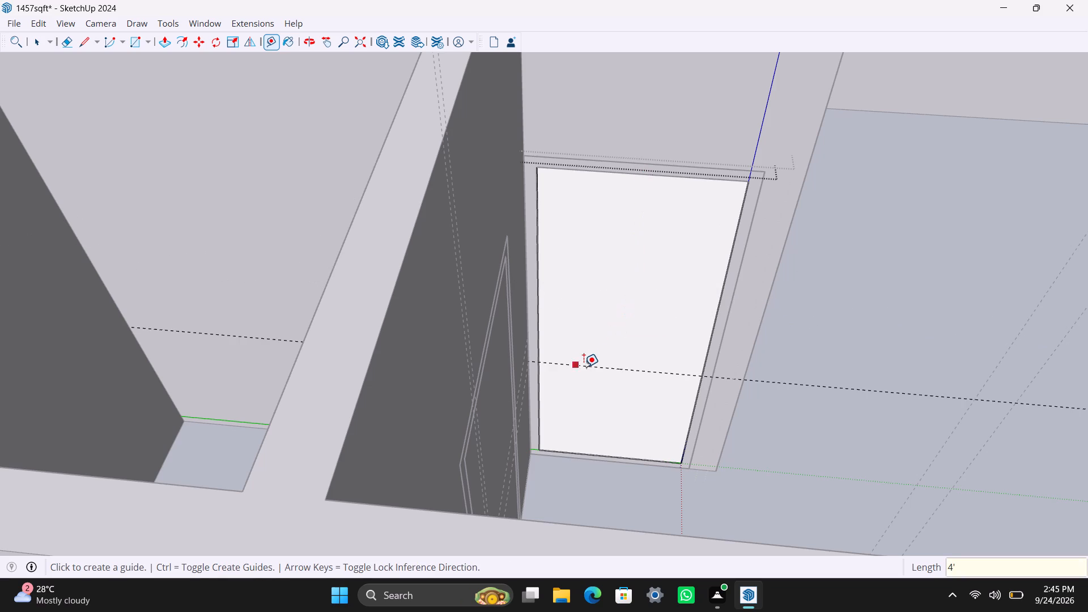
click(584, 367)
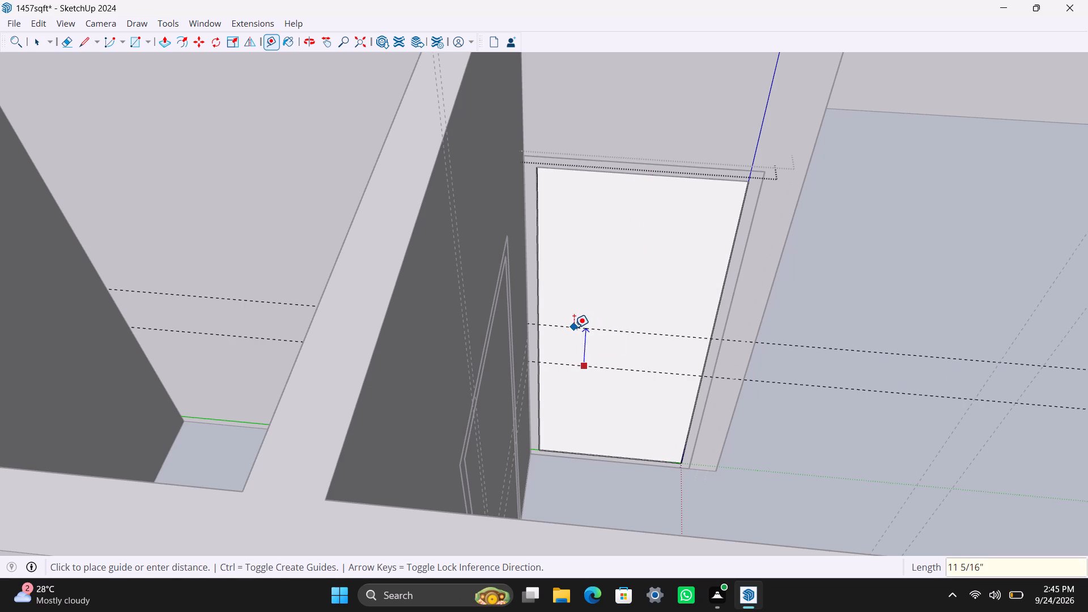
text(8")
key(Return)
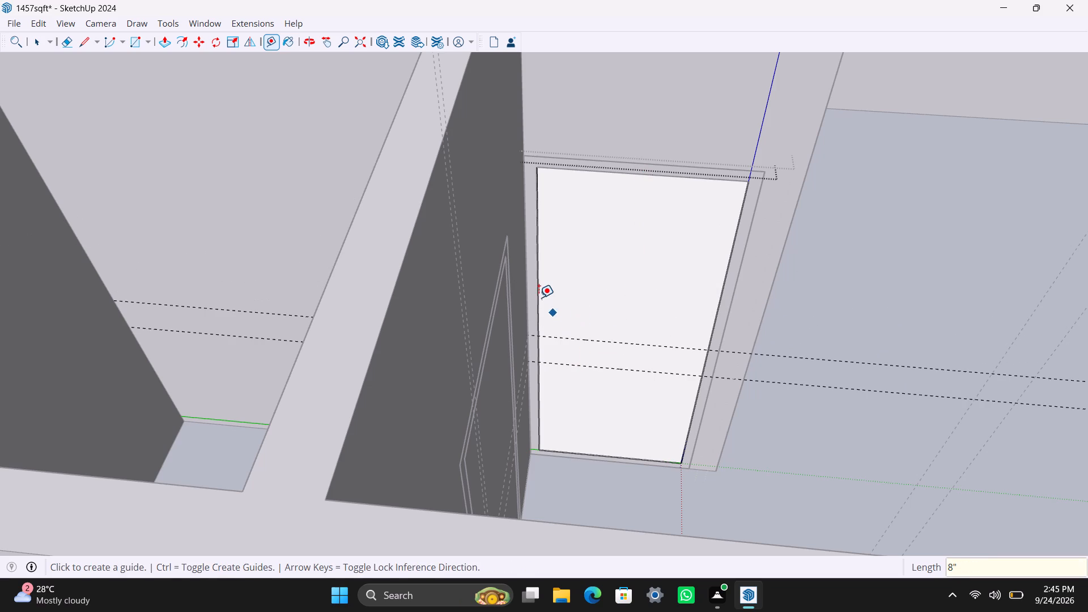
Place vertical guides 6" in from the panel's side edge beside the dark wall and 1.5" beyond that guide.
click(539, 297)
text(6")
key(Return)
click(575, 291)
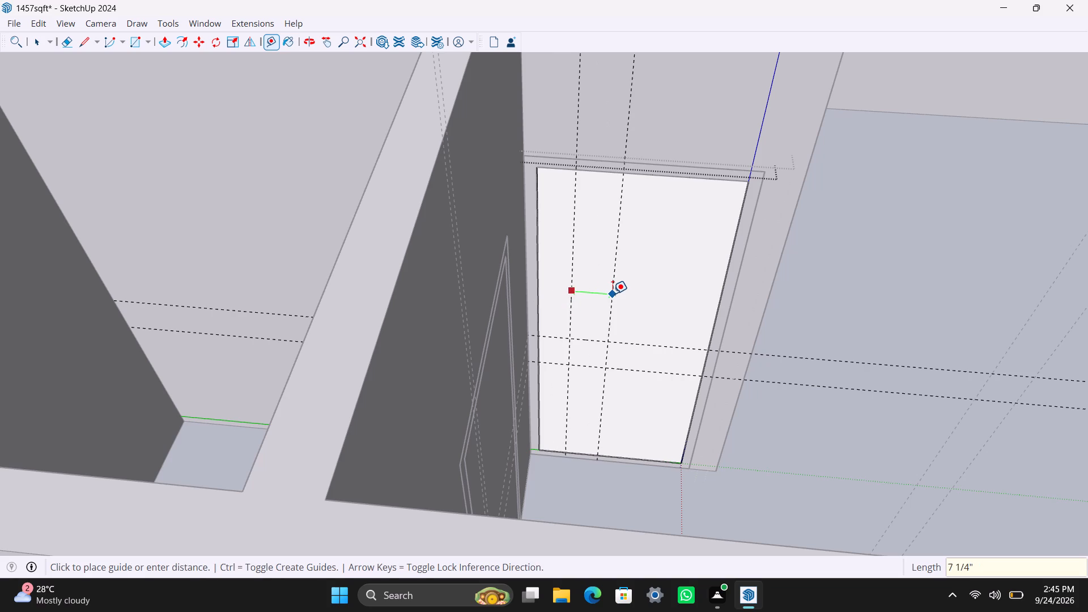
text(1.)
text(5")
key(Return)
key(space)
Draw the 8" by 1.5" handle rectangle between the guide intersections on the door panel and make it a group.
scroll(569, 358, up, 6)
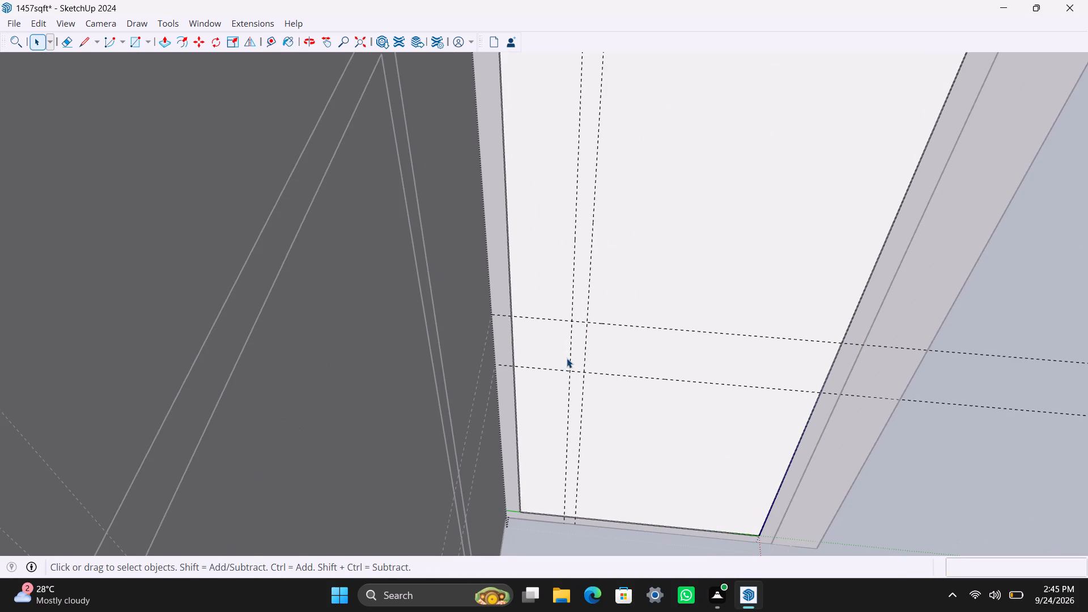
key(r)
drag(574, 318, 576, 324)
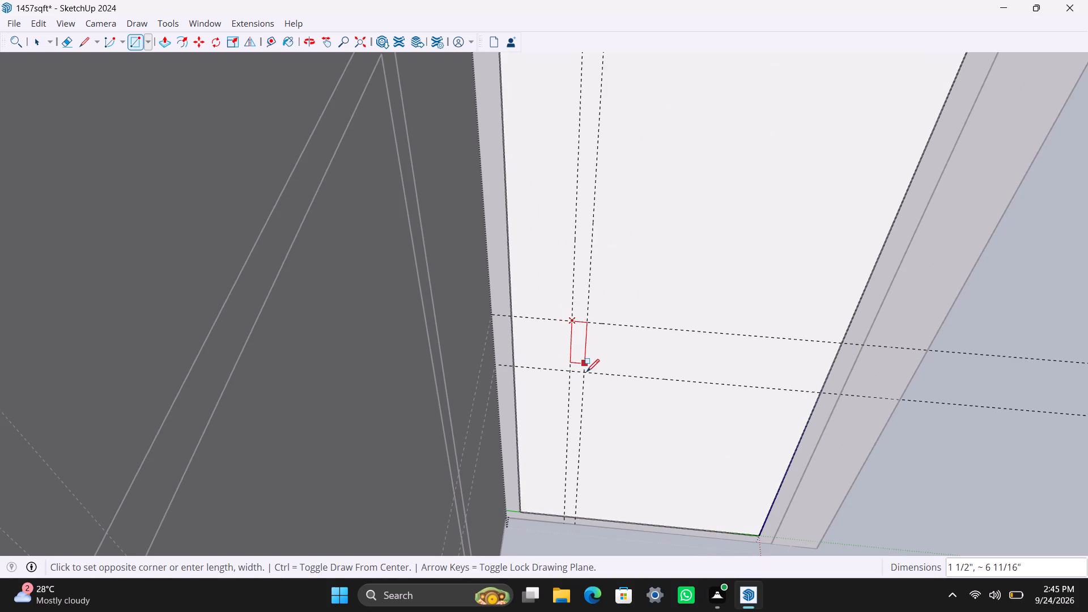
click(586, 372)
key(space)
double_click(580, 355)
right_click(580, 352)
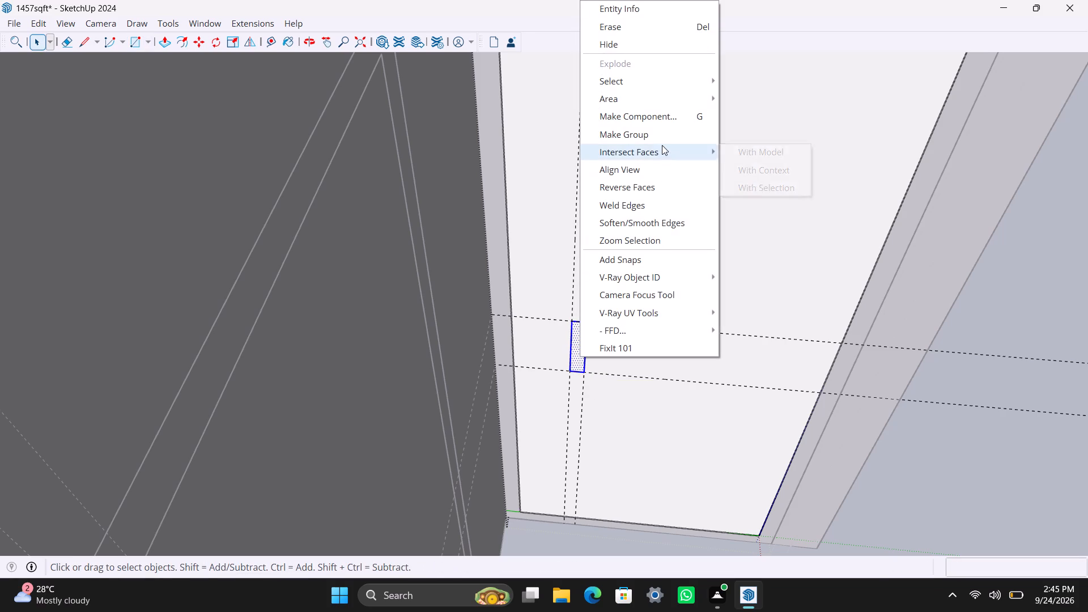
click(660, 137)
Inside the handle group, push/pull the handle face 0.5", and exit the nested door groups.
scroll(583, 350, up, 4)
triple_click(580, 347)
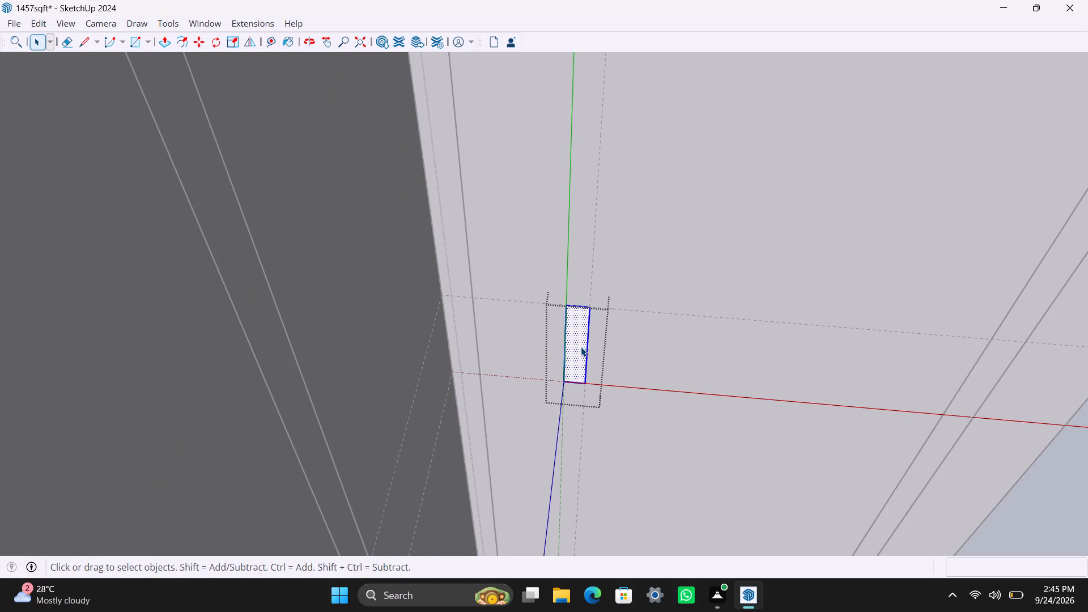
key(p)
click(581, 347)
text(0.)
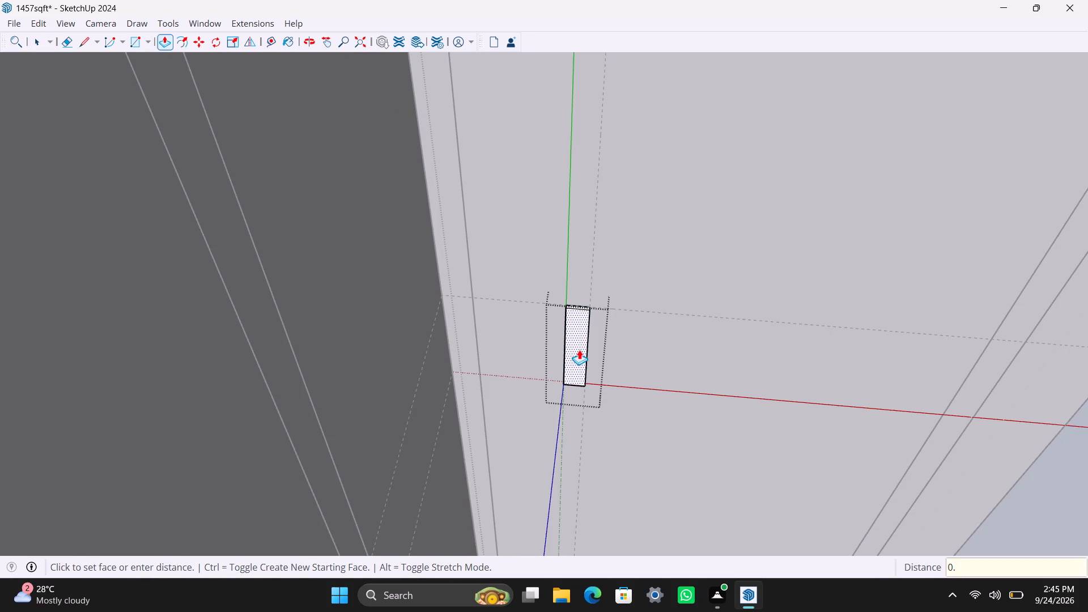
text(5")
key(Return)
key(space)
scroll(612, 278, down, 9)
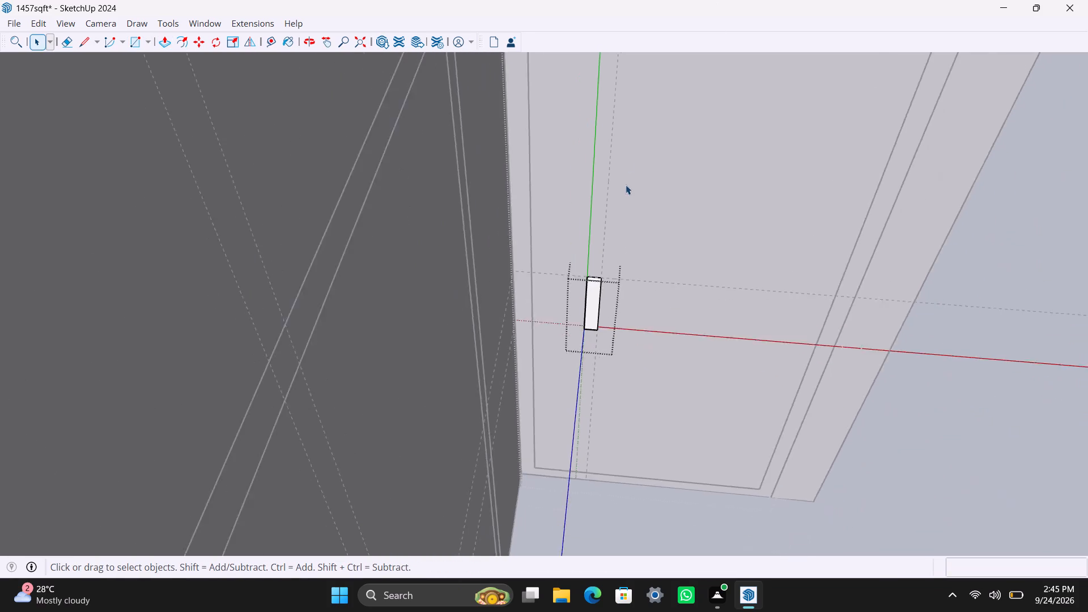
scroll(626, 185, down, 10)
click(363, 37)
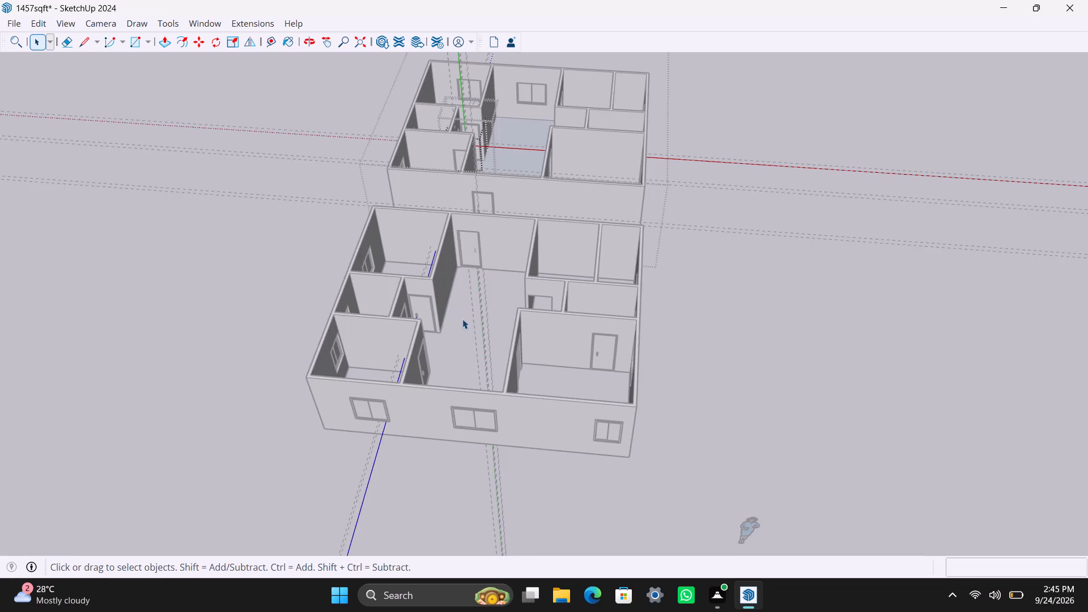
scroll(475, 325, down, 3)
click(659, 286)
click(671, 300)
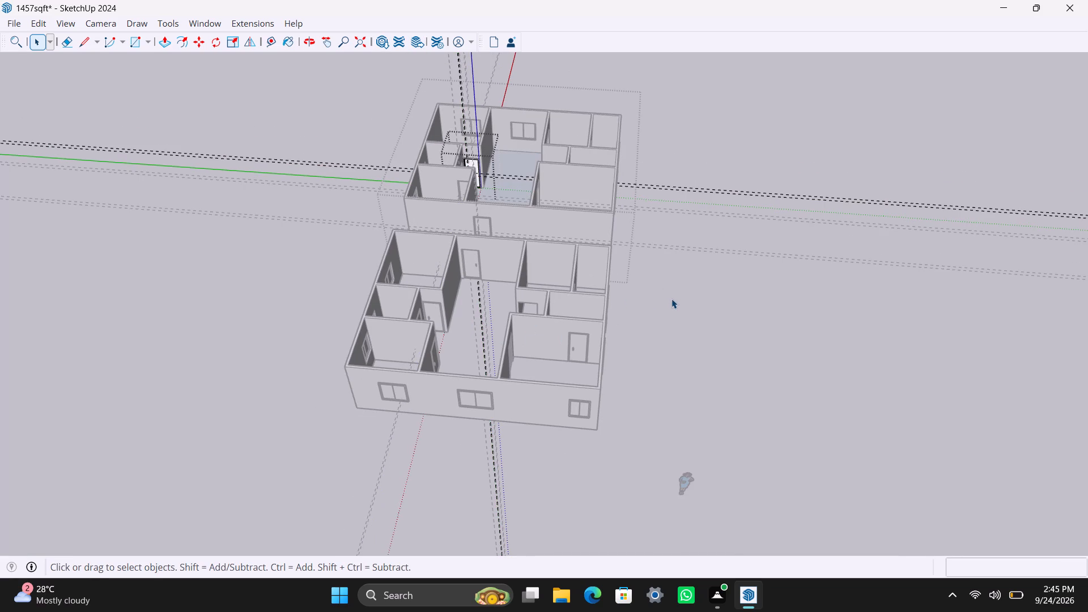
scroll(513, 228, up, 2)
shift+middle_drag(509, 205, 530, 462)
click(790, 340)
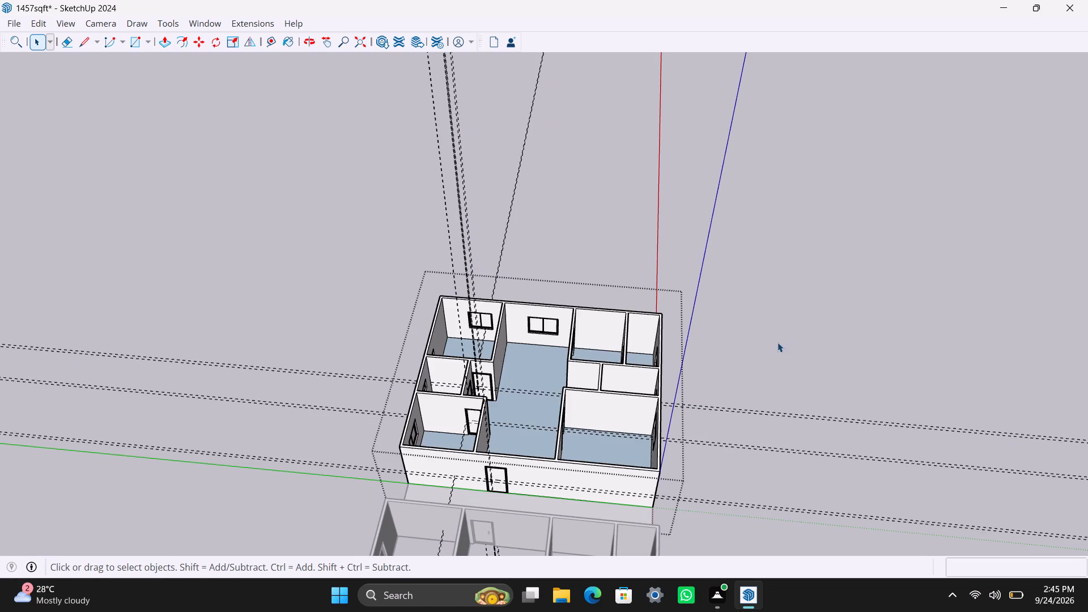
Draw a 7' by 3' rectangle filling the open doorway in the wall beside the counter block and make it a group.
scroll(568, 416, up, 6)
scroll(491, 416, up, 2)
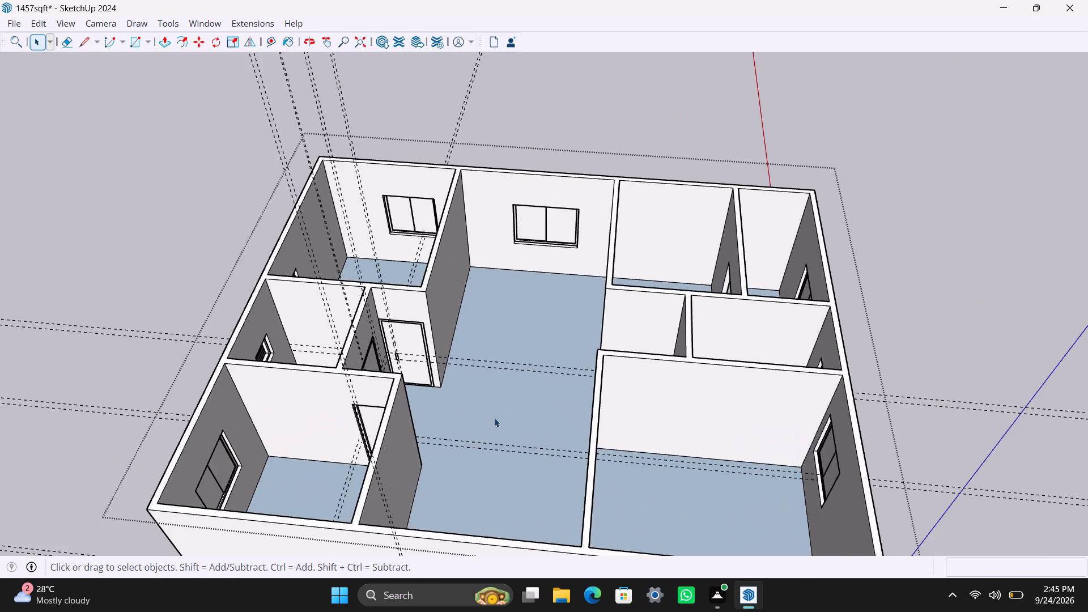
middle_drag(509, 430, 898, 401)
scroll(679, 346, up, 2)
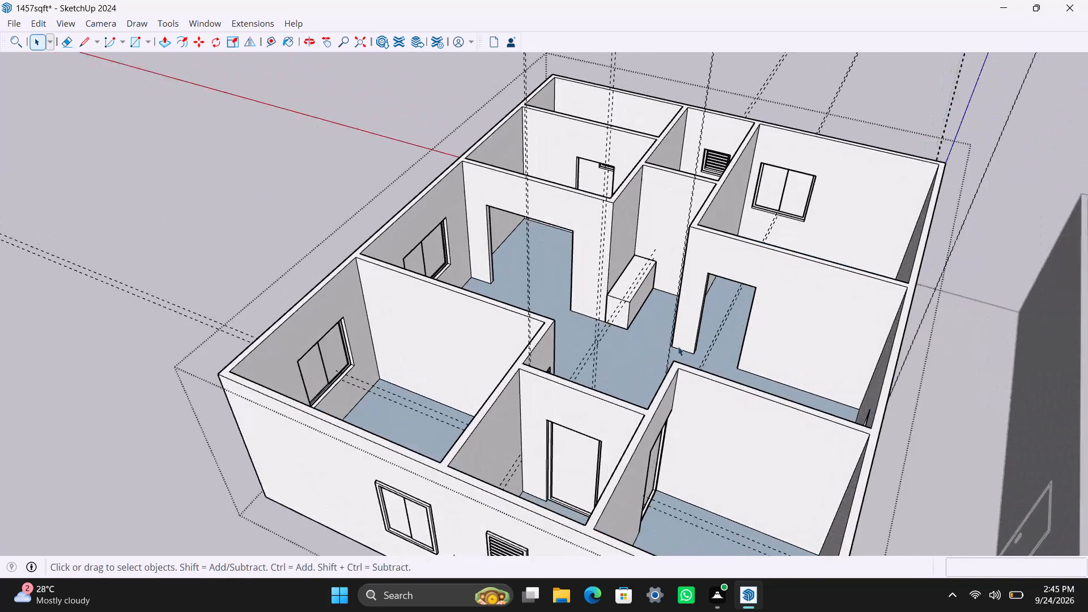
scroll(678, 346, up, 1)
middle_drag(675, 354, 805, 393)
scroll(728, 334, down, 2)
shift+middle_drag(668, 343, 512, 518)
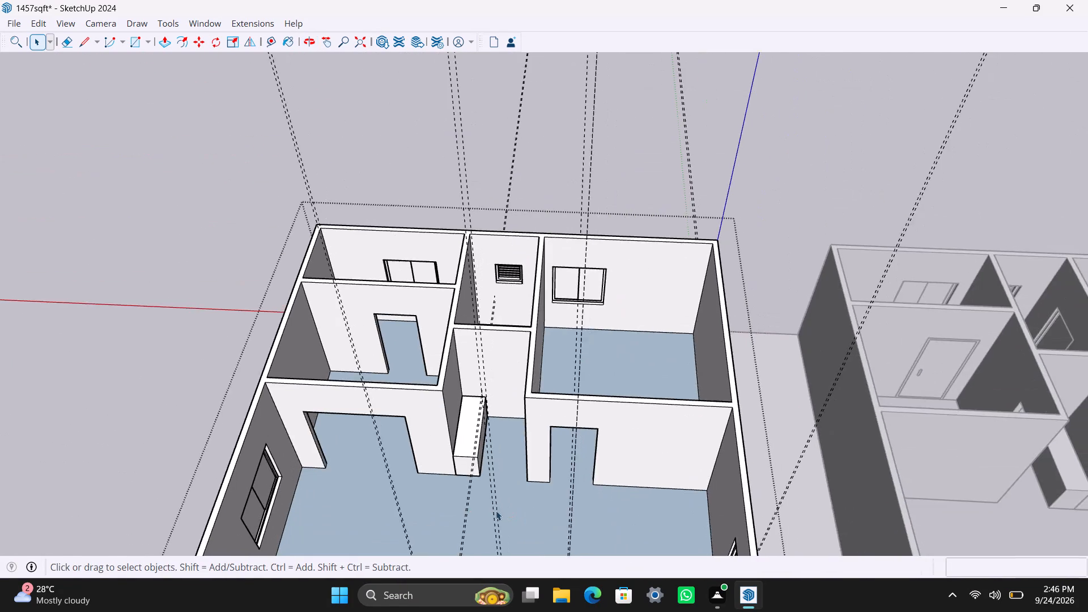
scroll(494, 502, up, 2)
scroll(521, 440, up, 2)
middle_drag(564, 343, 374, 491)
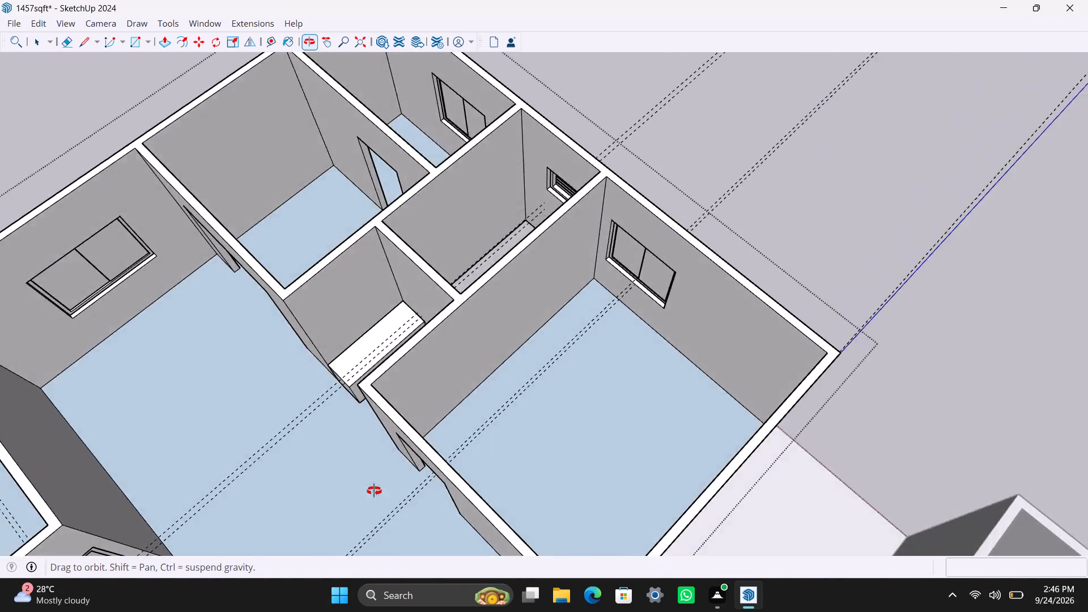
middle_drag(374, 491, 573, 198)
middle_drag(563, 303, 601, 444)
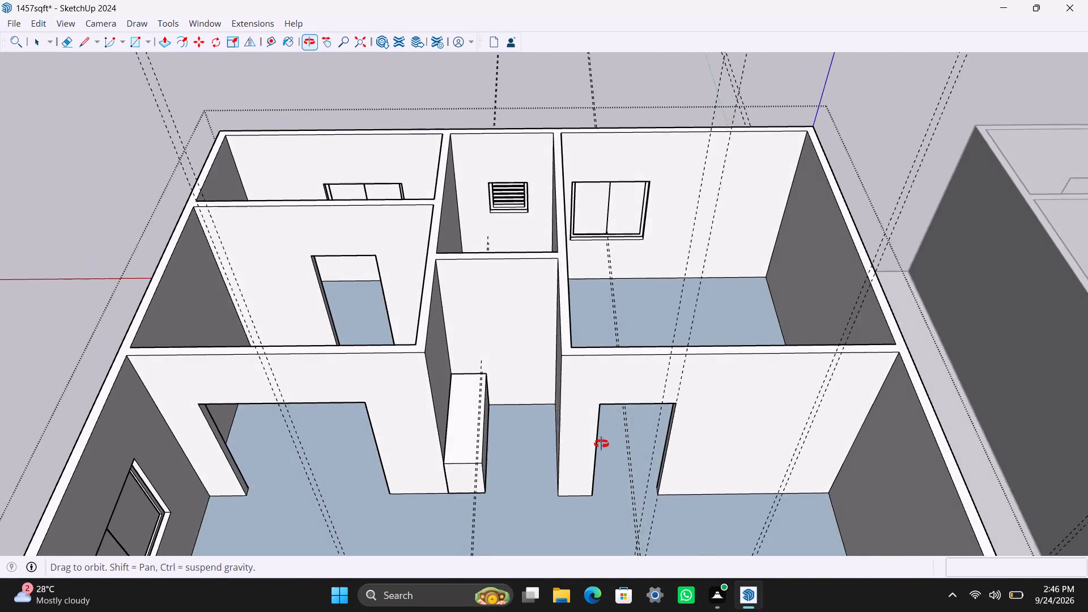
middle_drag(601, 444, 602, 441)
scroll(603, 428, up, 2)
shift+middle_drag(603, 413, 590, 398)
scroll(586, 396, up, 1)
key(r)
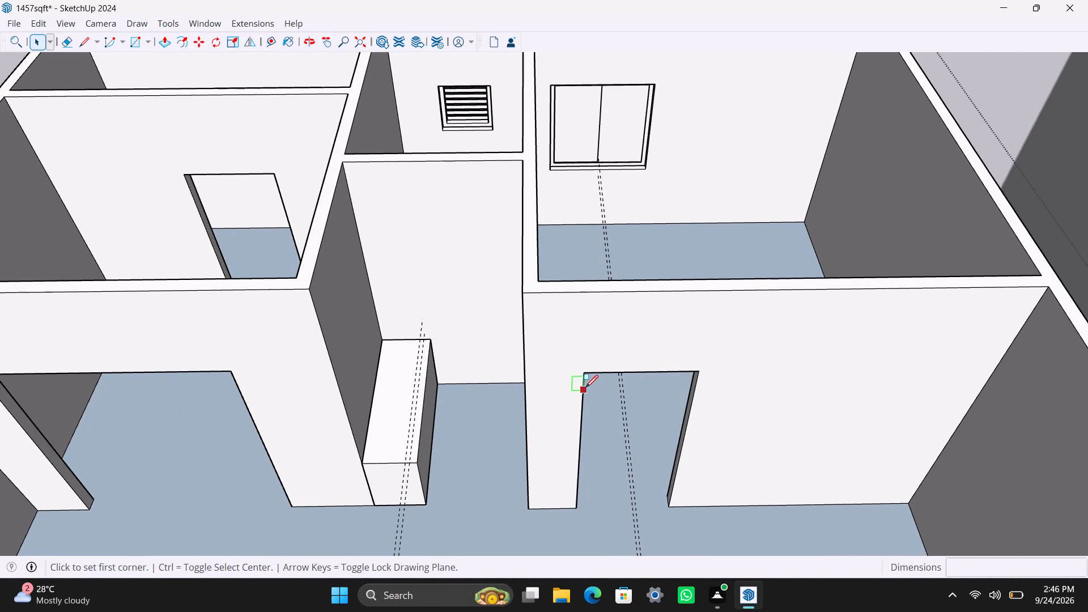
drag(586, 376, 595, 397)
click(669, 507)
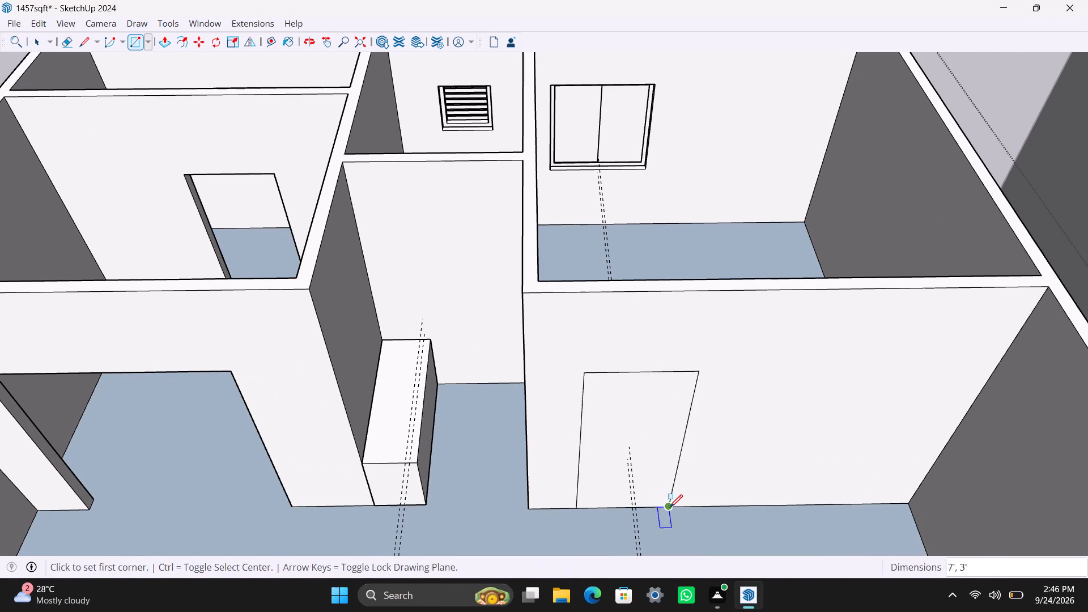
key(space)
double_click(620, 454)
right_click(618, 453)
click(685, 245)
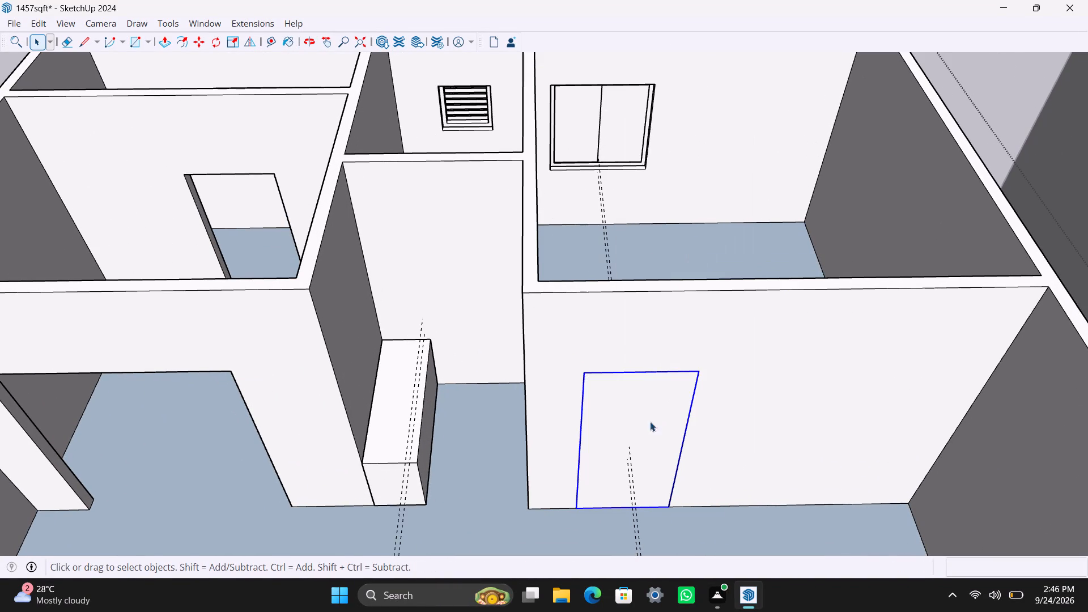
Inside this door group, offset the face 2" inward and delete the inner face to leave a frame outline.
double_click(617, 420)
click(611, 409)
key(f)
click(607, 407)
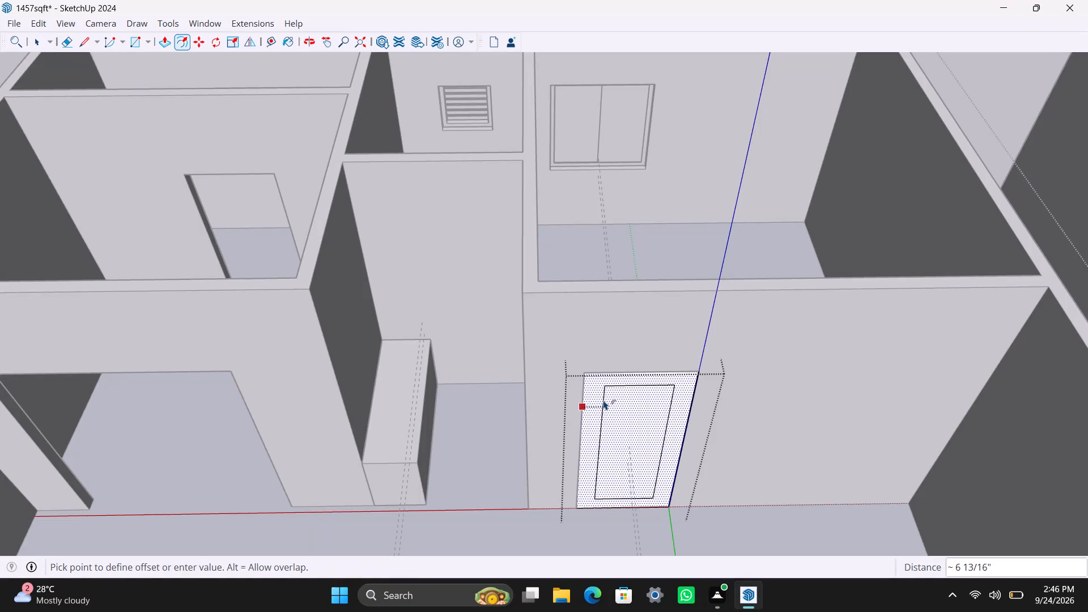
text(2")
key(Return)
key(space)
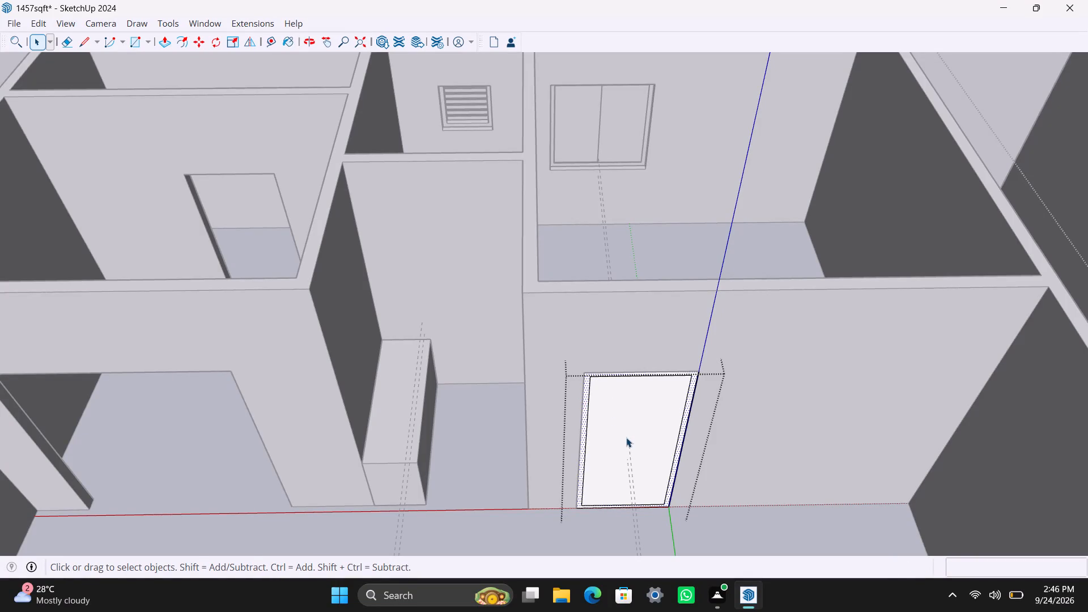
click(628, 437)
key(Delete)
Push/pull this door's frame face to a thickness of 2.5".
scroll(592, 472, up, 4)
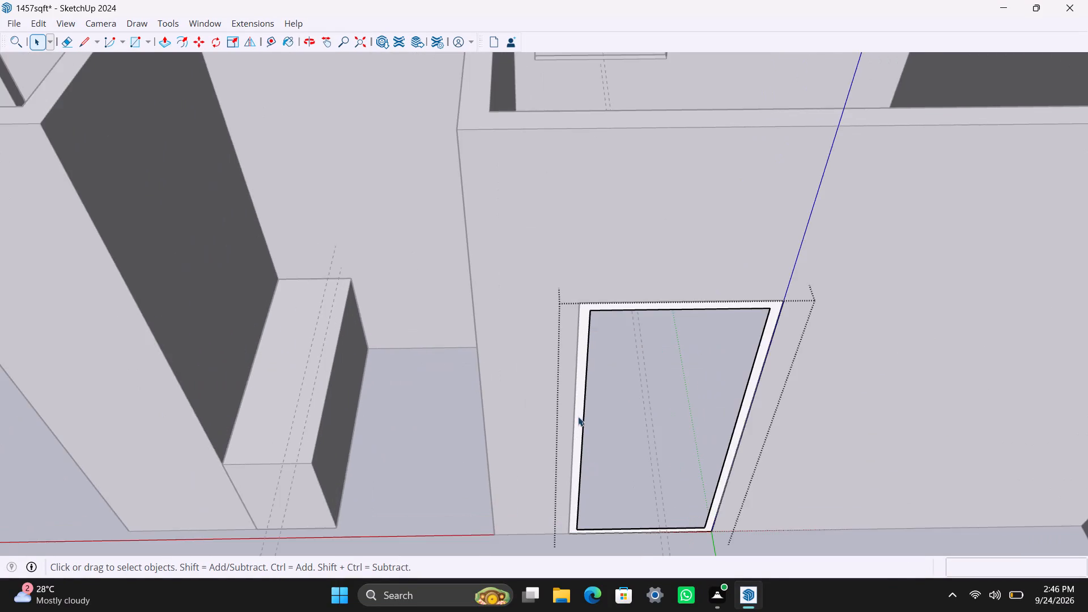
scroll(577, 416, up, 2)
click(578, 406)
key(p)
drag(578, 406, 579, 399)
key(2)
key(period)
text(5")
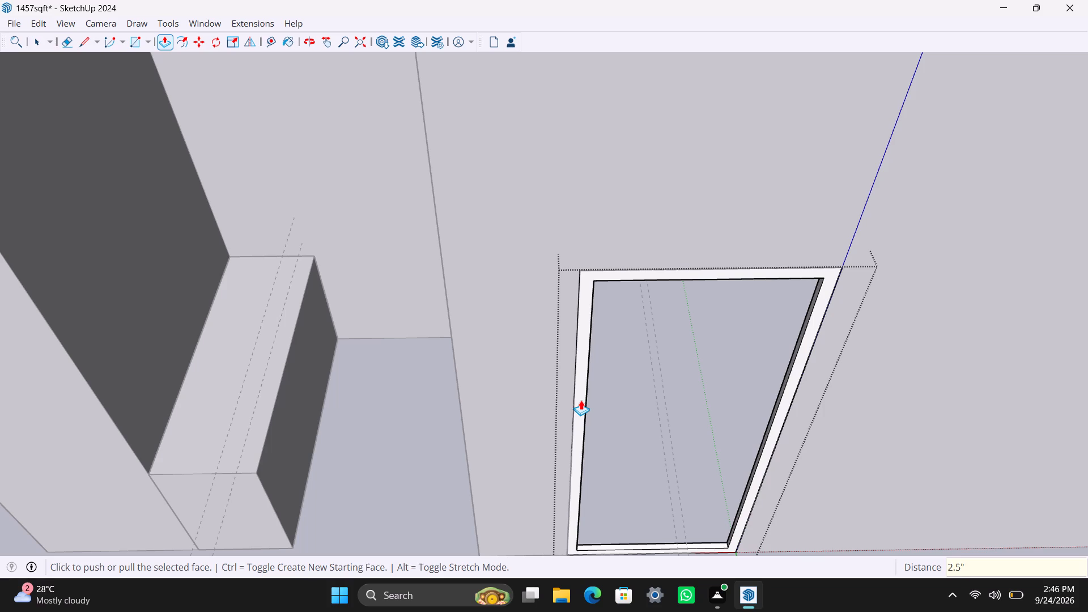
key(Return)
key(space)
Draw a 2' 8" by 6' 8" panel rectangle filling the frame opening and make it a group.
scroll(616, 380, down, 2)
key(r)
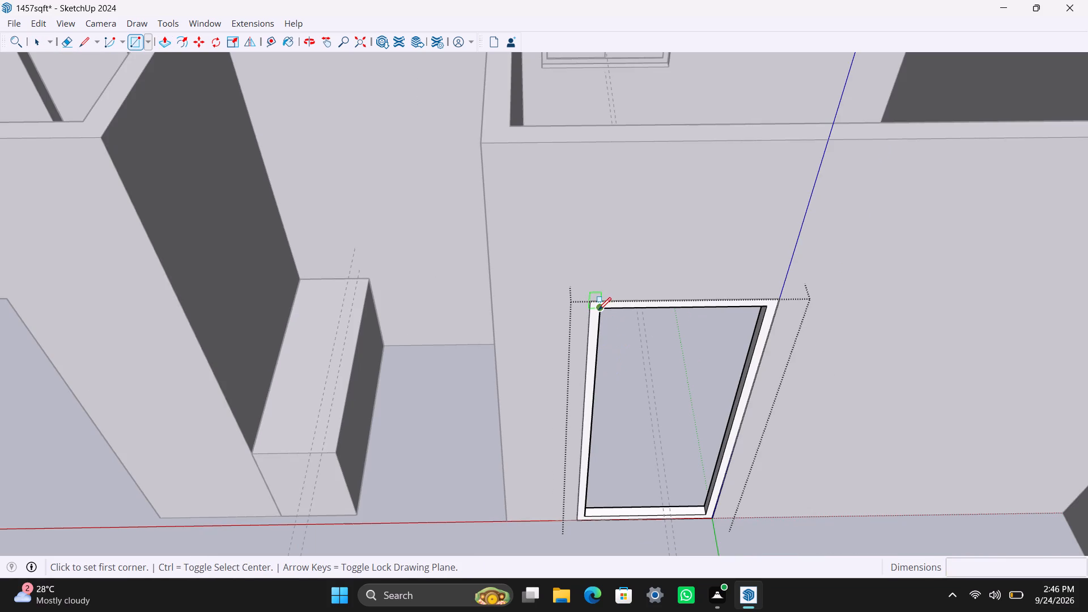
click(598, 309)
click(705, 514)
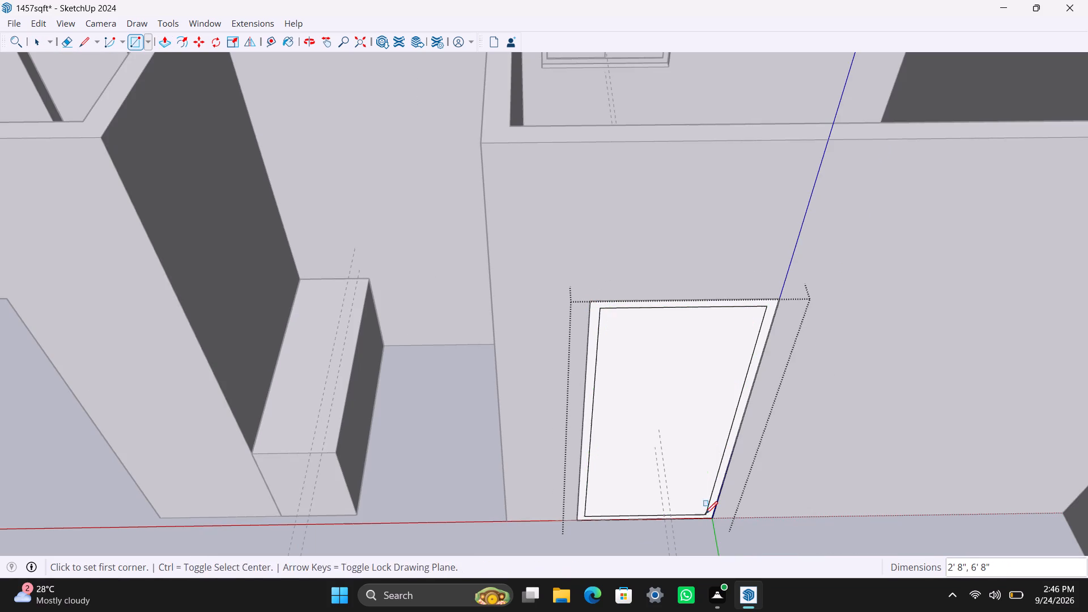
key(space)
double_click(681, 471)
right_click(681, 471)
click(732, 269)
Inside the panel group, push/pull the door panel face to a thickness of 18 mm.
double_click(691, 361)
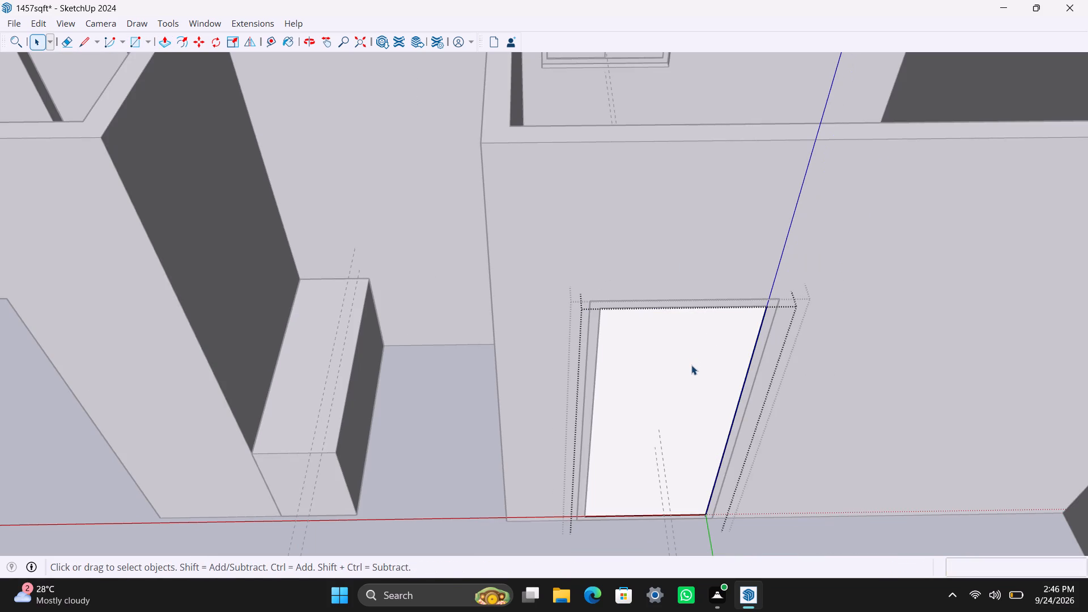
click(691, 365)
key(p)
drag(688, 369, 688, 358)
text(18MM)
key(Return)
key(space)
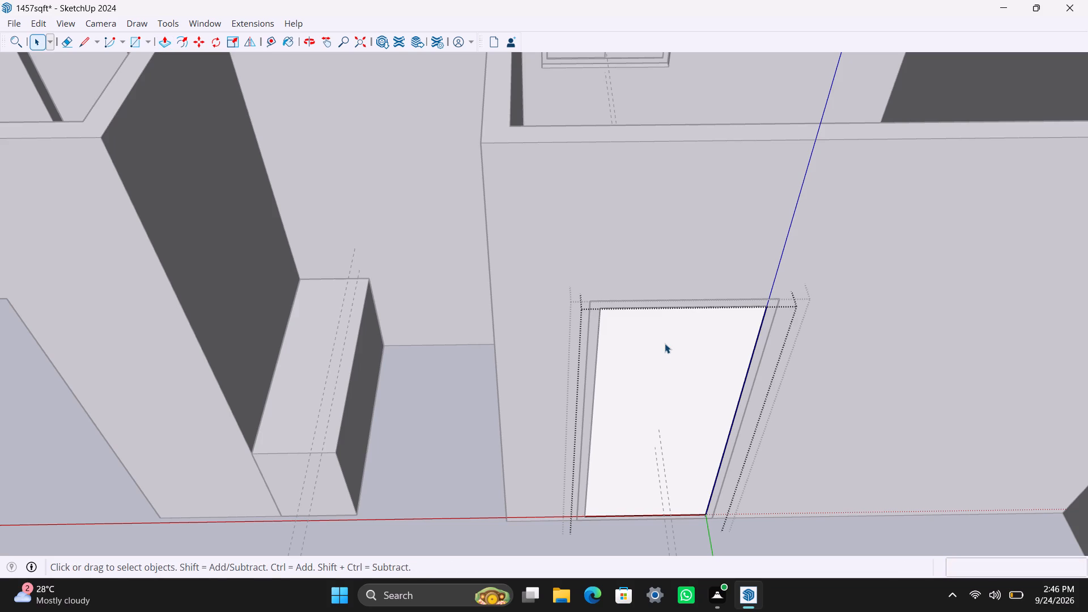
Place a horizontal guide 4' below the panel's top edge and another 8" above that guide.
key(t)
drag(669, 311, 668, 317)
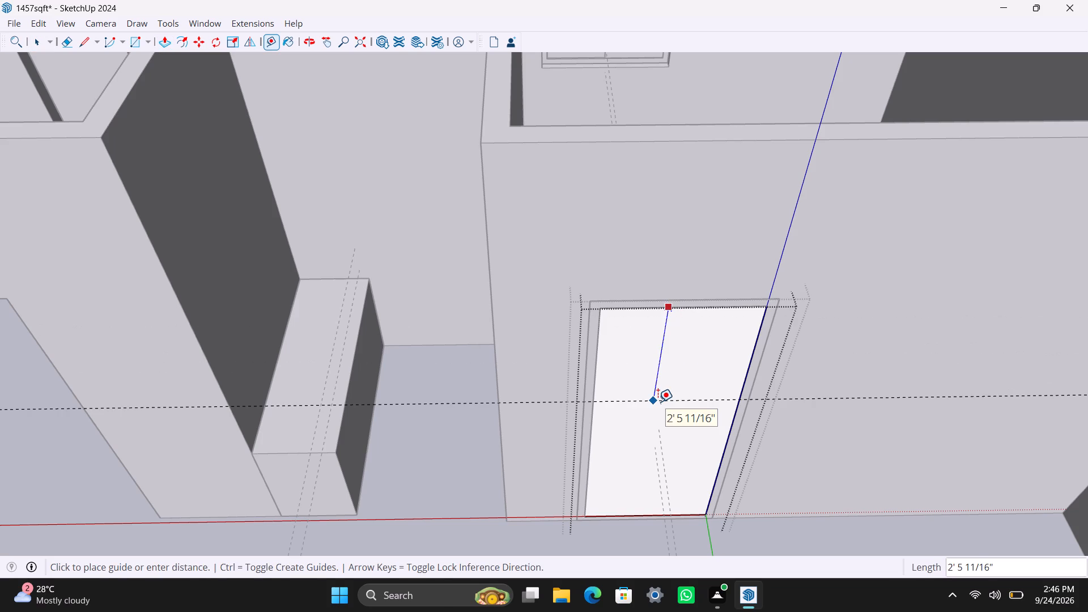
text(4')
key(Return)
click(631, 452)
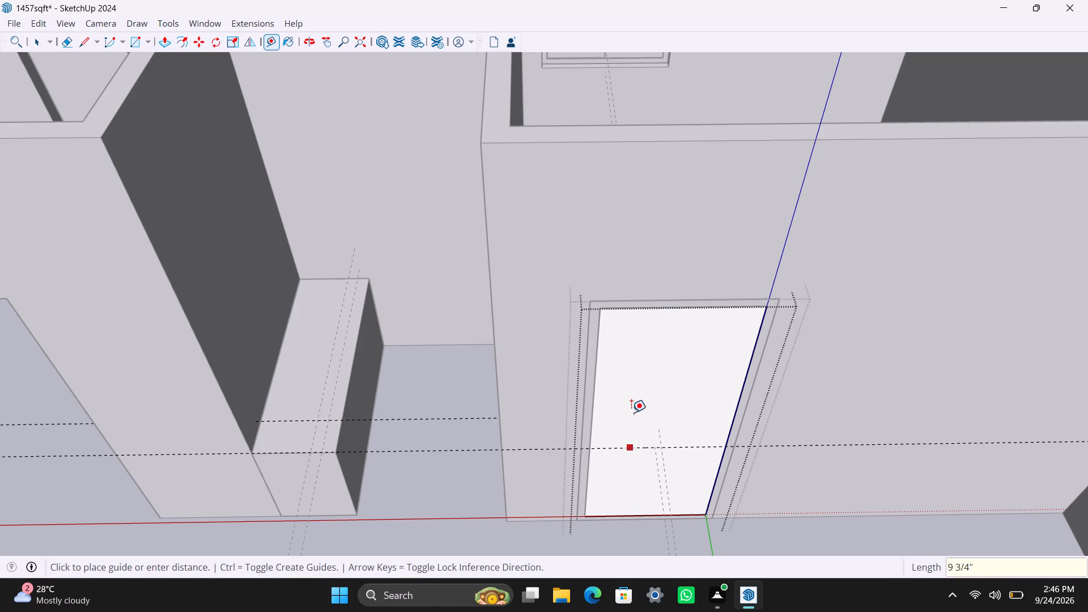
key(8)
key(shift+quotedbl)
key(Return)
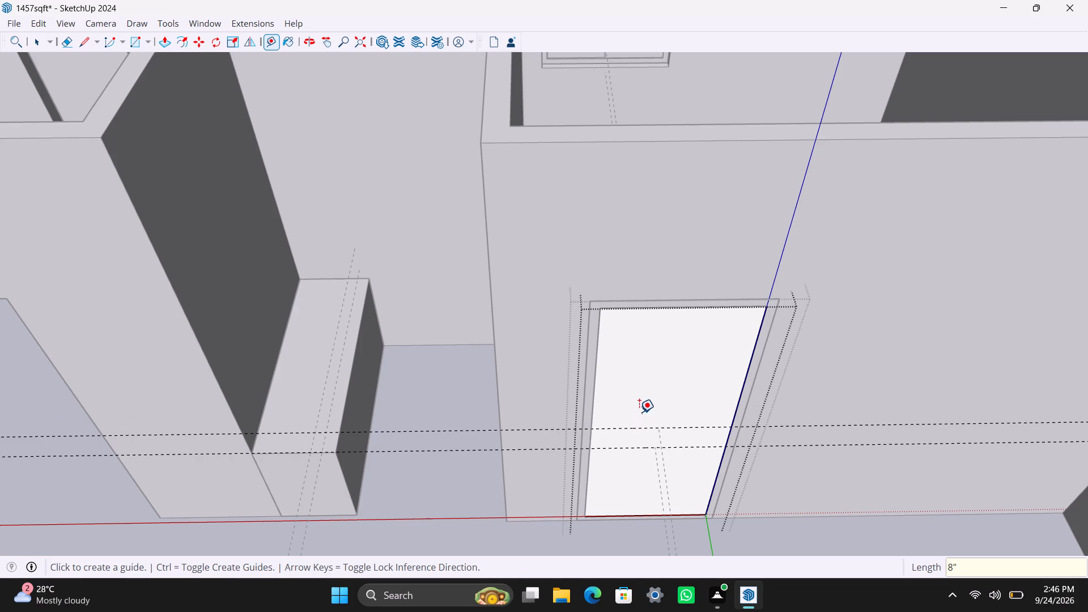
Place a vertical guide 6" in from the panel's side edge nearest the counter block and another 1.5" further in.
click(596, 392)
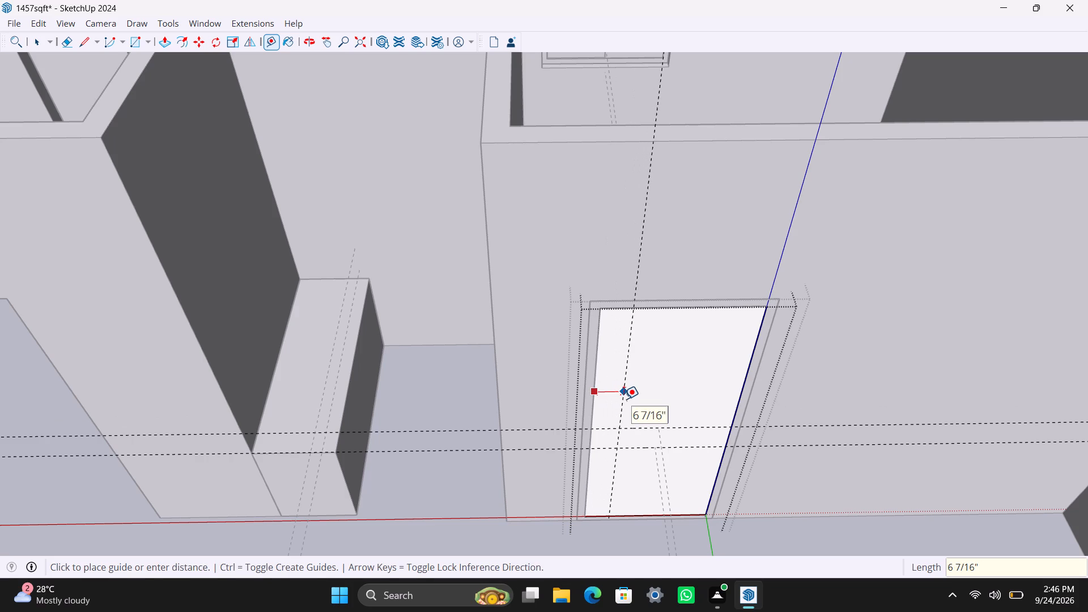
text(6")
key(Return)
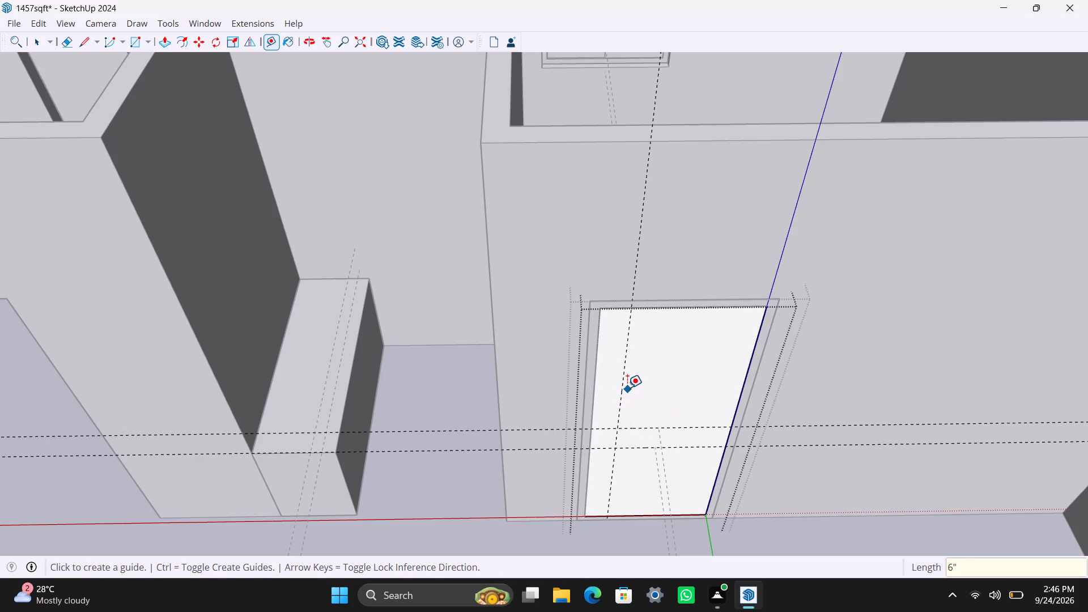
click(626, 382)
text(1.5")
key(Return)
key(space)
Draw an 8" by 1.5" handle rectangle between the guide intersections on the panel and make it a group.
scroll(620, 452, up, 4)
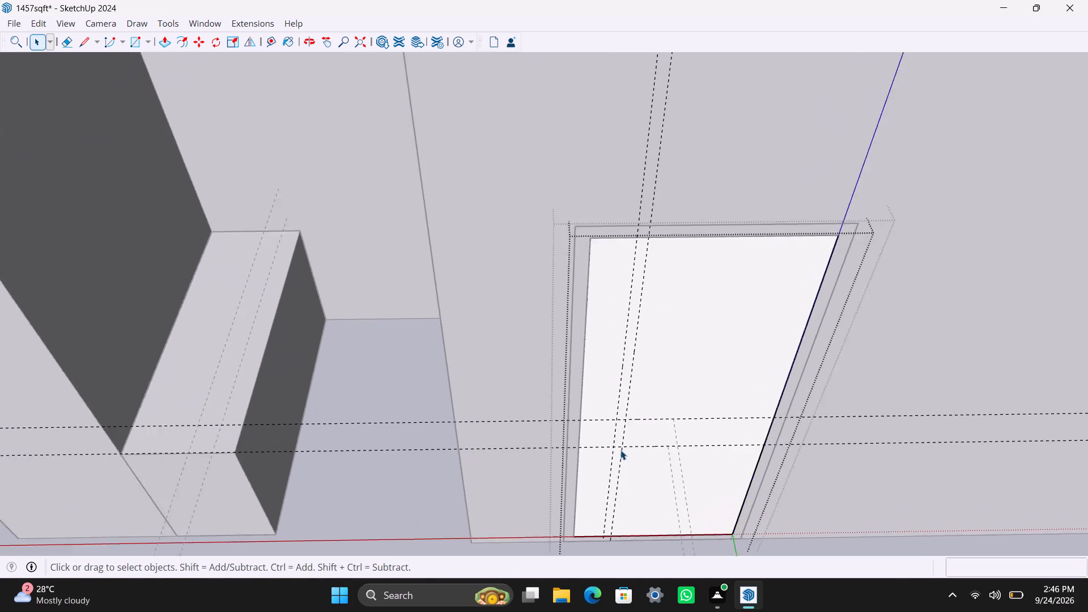
scroll(620, 450, up, 1)
key(r)
drag(618, 410, 618, 419)
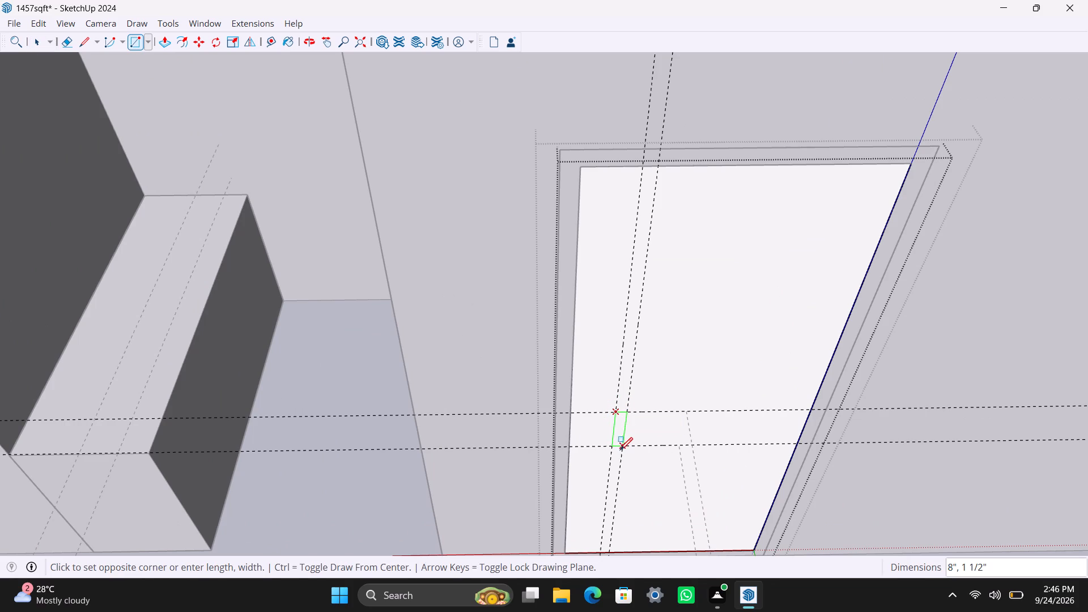
click(622, 450)
key(space)
double_click(623, 437)
click(615, 430)
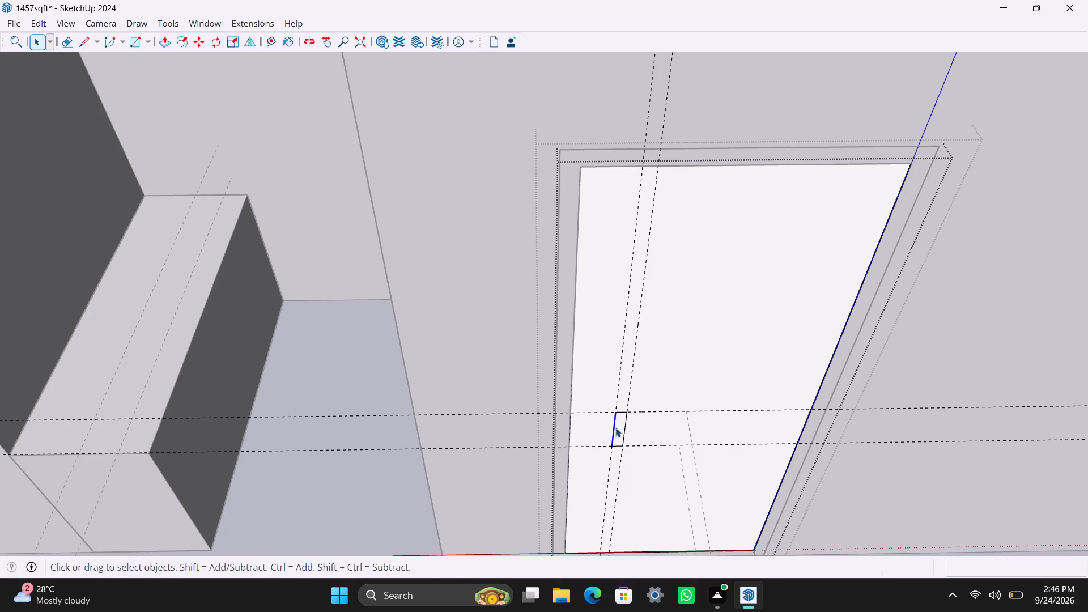
triple_click(617, 425)
right_click(617, 425)
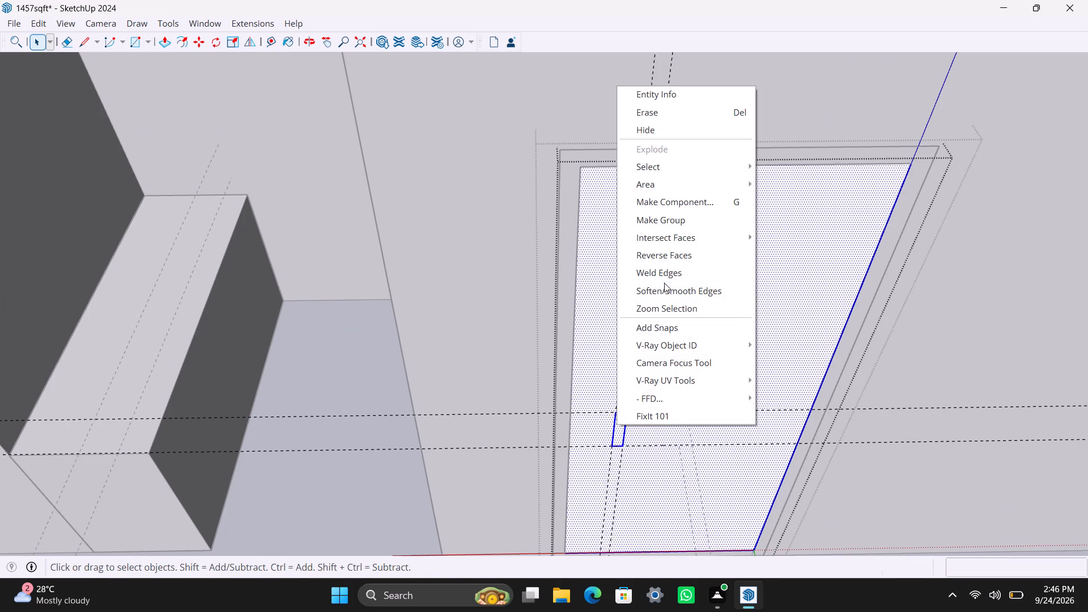
click(635, 464)
double_click(617, 426)
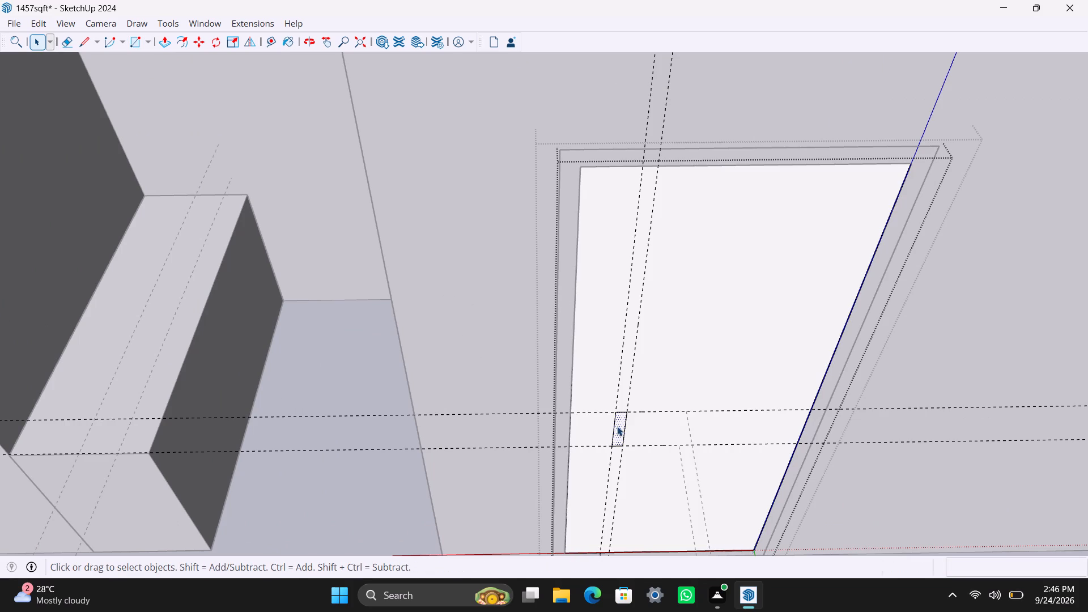
right_click(618, 426)
click(698, 208)
Inside the handle group, push/pull the handle face 0.5" and exit the nested door groups.
scroll(640, 474, up, 4)
double_click(615, 413)
click(624, 410)
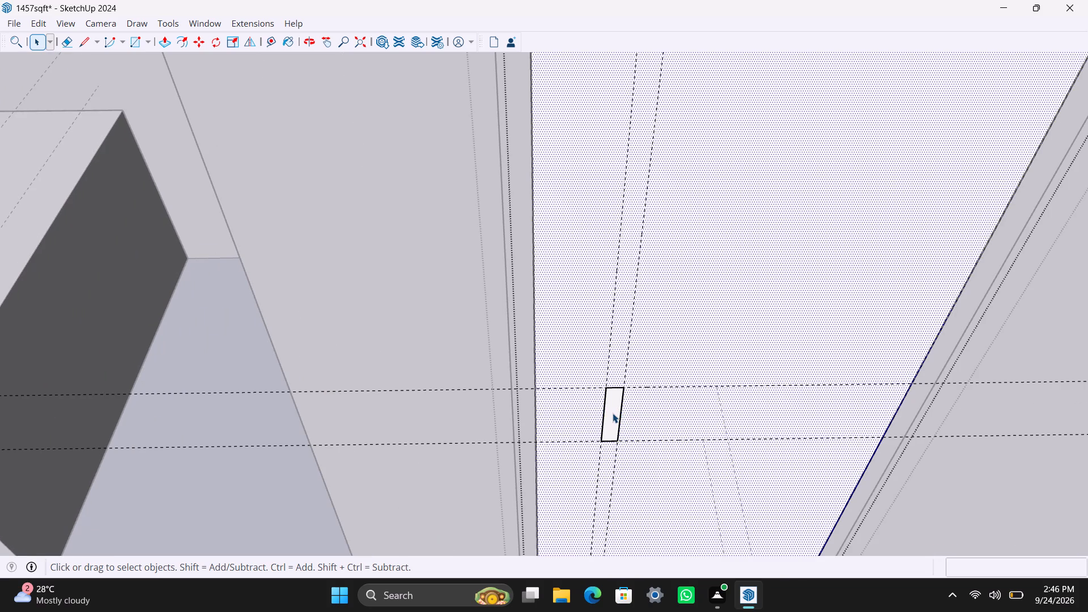
click(612, 413)
double_click(612, 413)
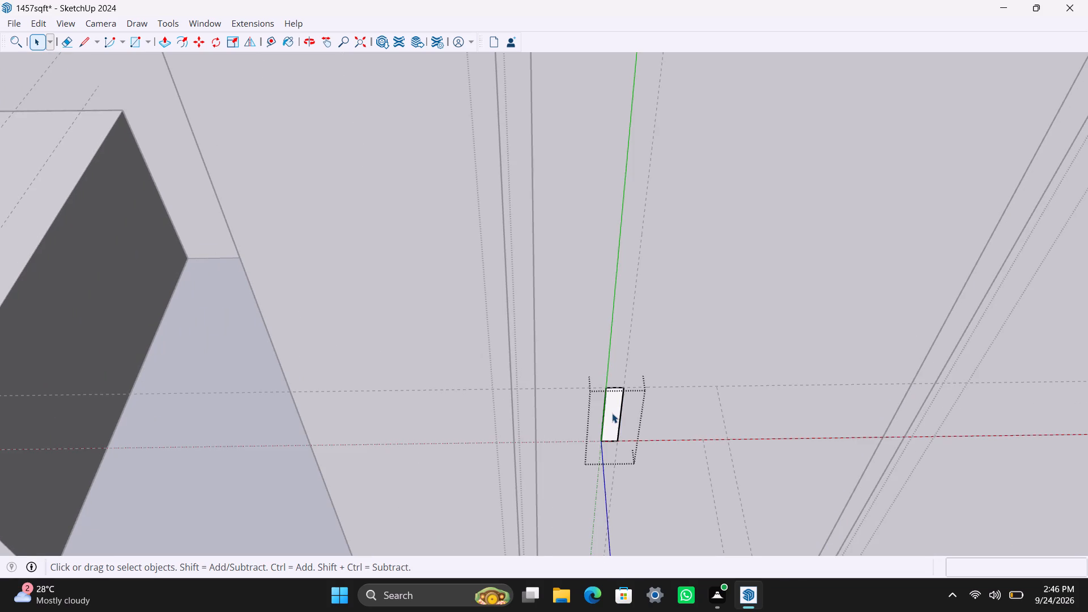
key(p)
click(612, 413)
text(0.5")
key(Return)
key(space)
scroll(606, 396, down, 6)
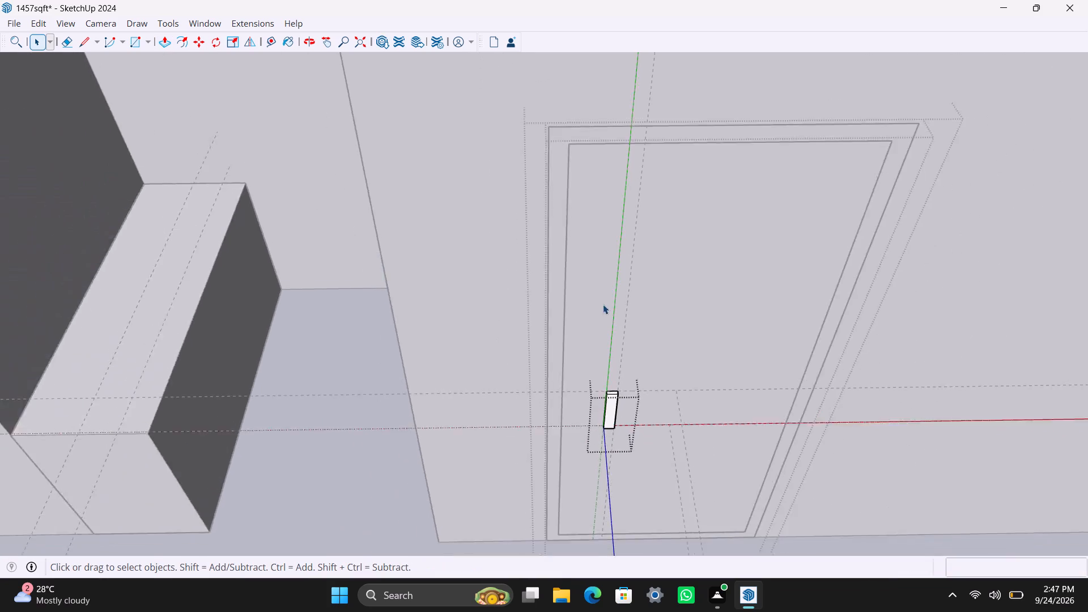
scroll(603, 304, down, 15)
click(513, 378)
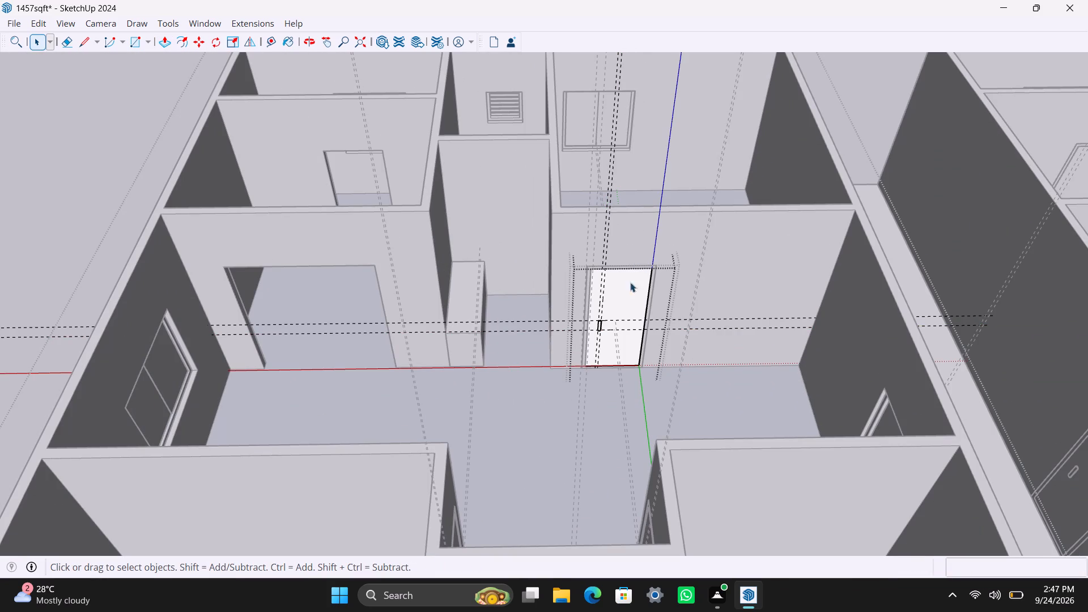
middle_drag(339, 324, 434, 467)
click(252, 213)
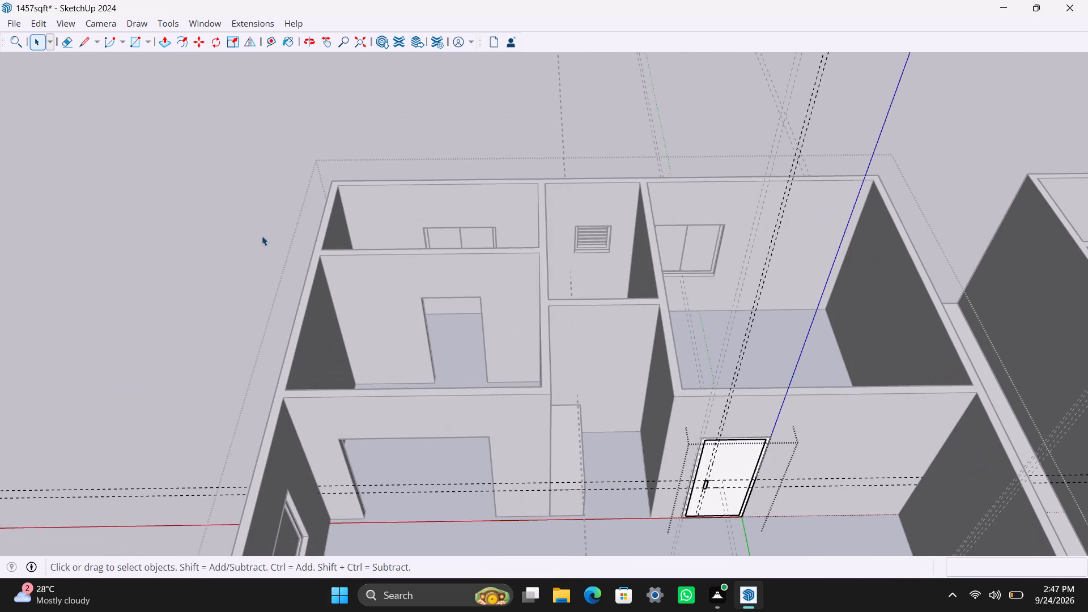
click(232, 263)
Draw a rectangle filling the open doorway in the back wall of the room behind the wide opening and make it a group.
scroll(402, 333, up, 2)
middle_drag(426, 348, 459, 372)
scroll(460, 361, up, 2)
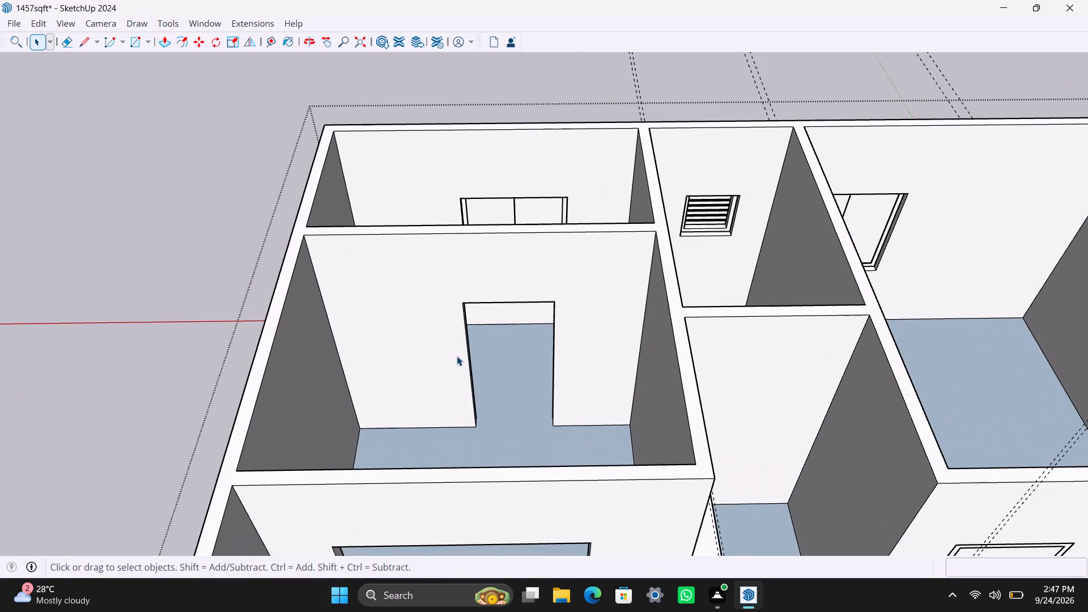
key(r)
drag(467, 301, 465, 307)
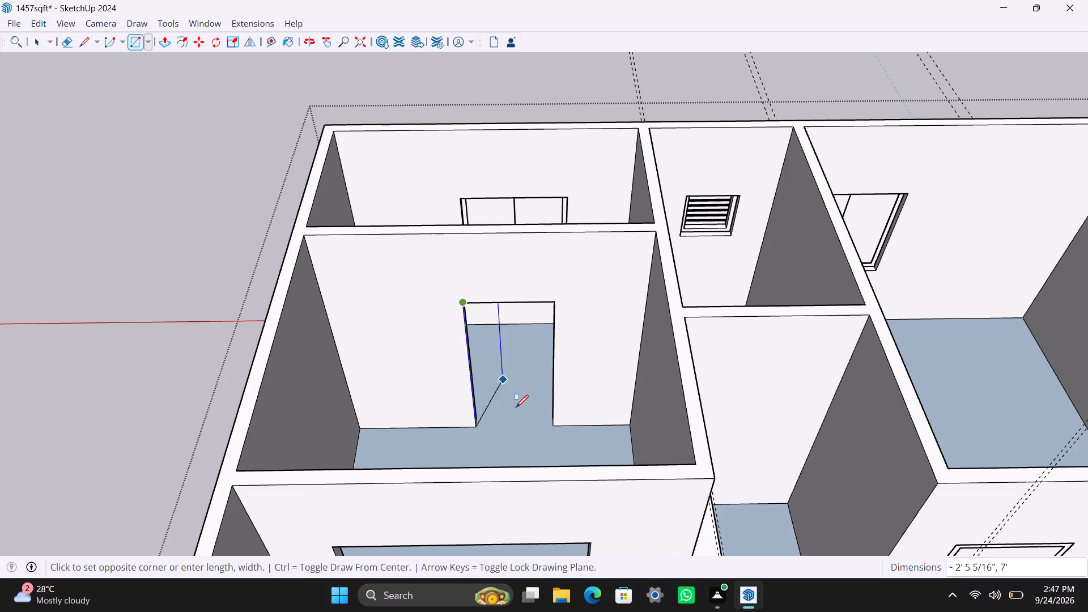
click(555, 420)
key(space)
double_click(526, 395)
right_click(526, 391)
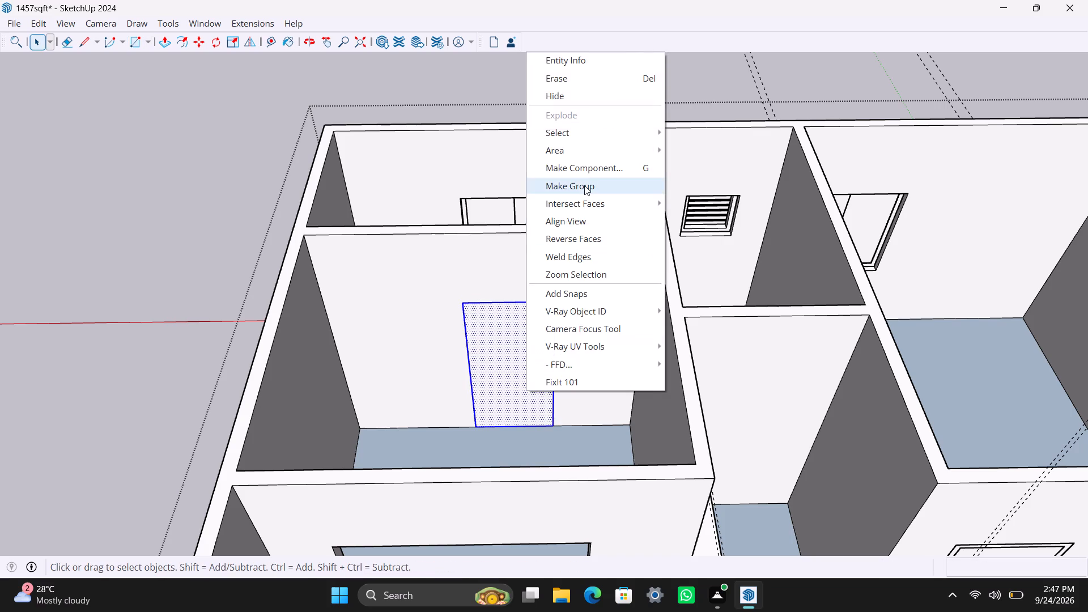
click(584, 185)
Inside this new door group, offset the face 2" inward and delete the inner face to leave a frame outline.
triple_click(486, 359)
text(DF)
click(483, 352)
text(2")
key(Return)
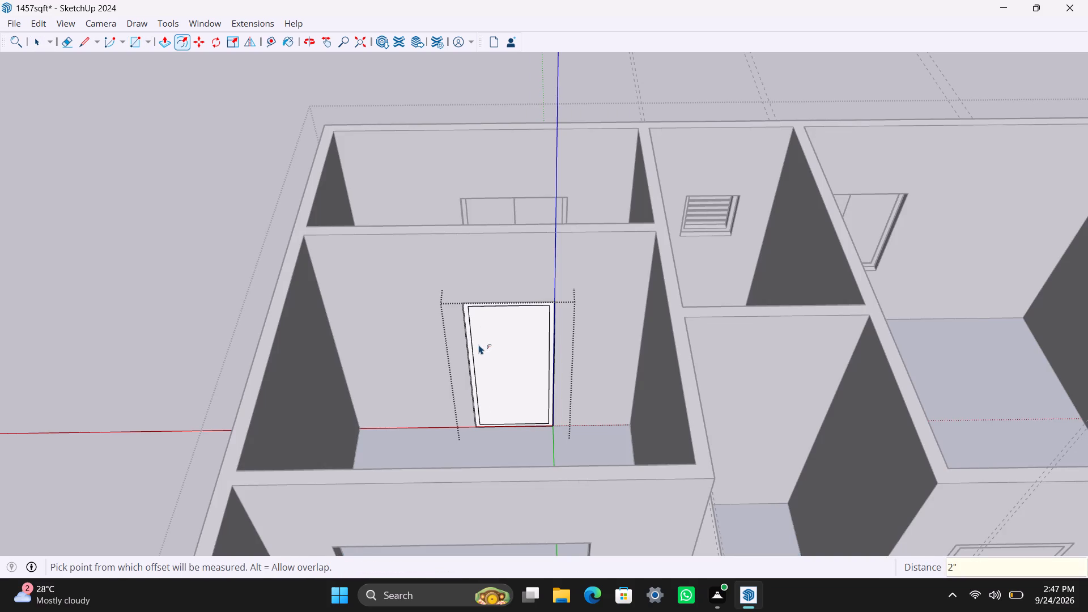
key(space)
click(496, 384)
key(Delete)
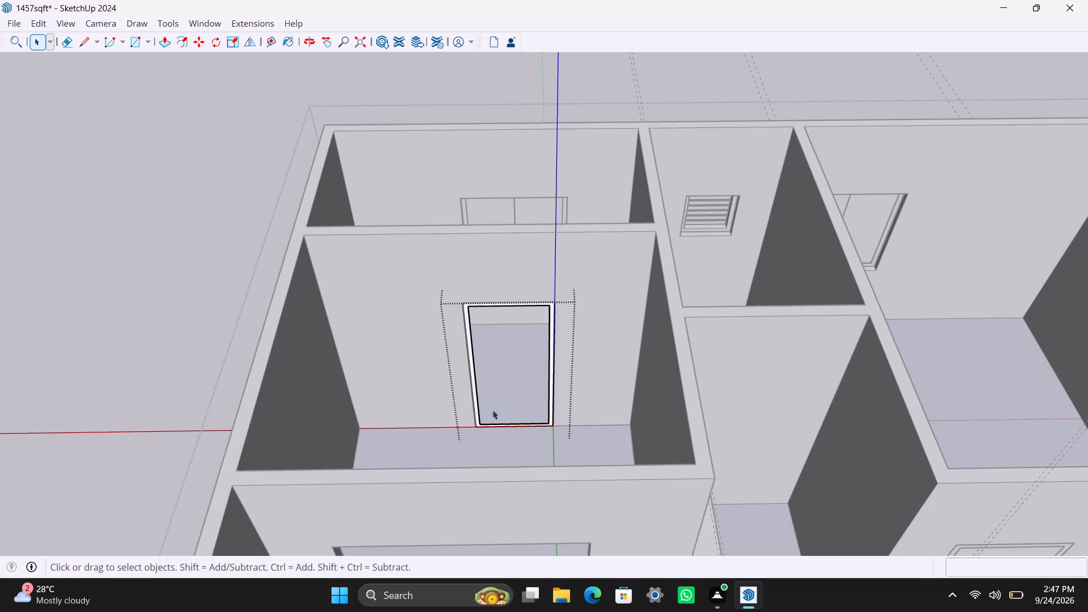
Push/pull this door's frame face to a thickness of 2.5".
scroll(492, 410, up, 9)
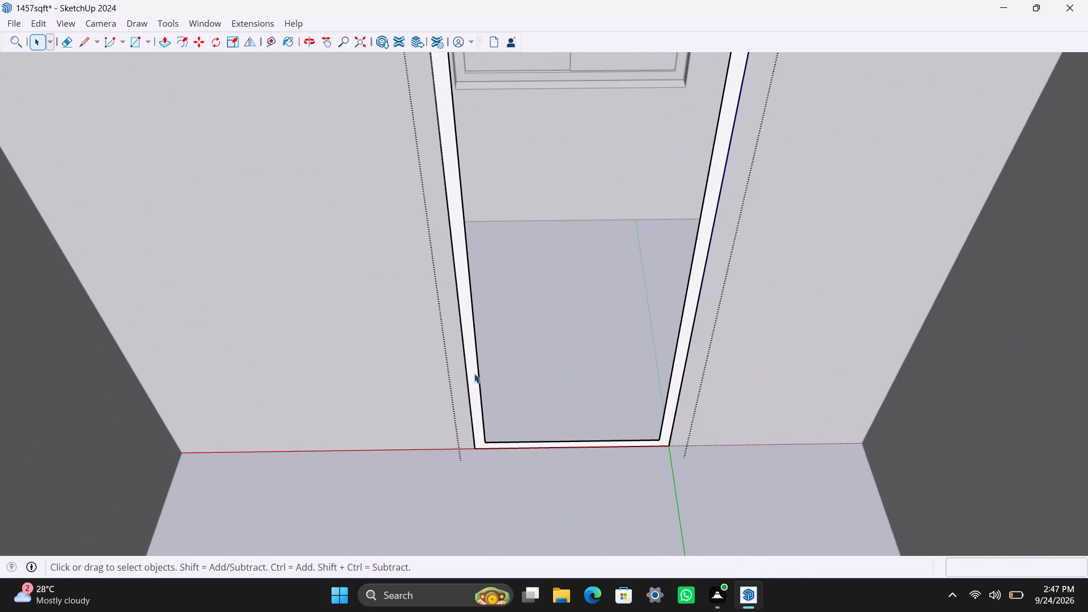
click(474, 373)
key(p)
drag(474, 373, 480, 363)
text(2.5")
key(Return)
key(space)
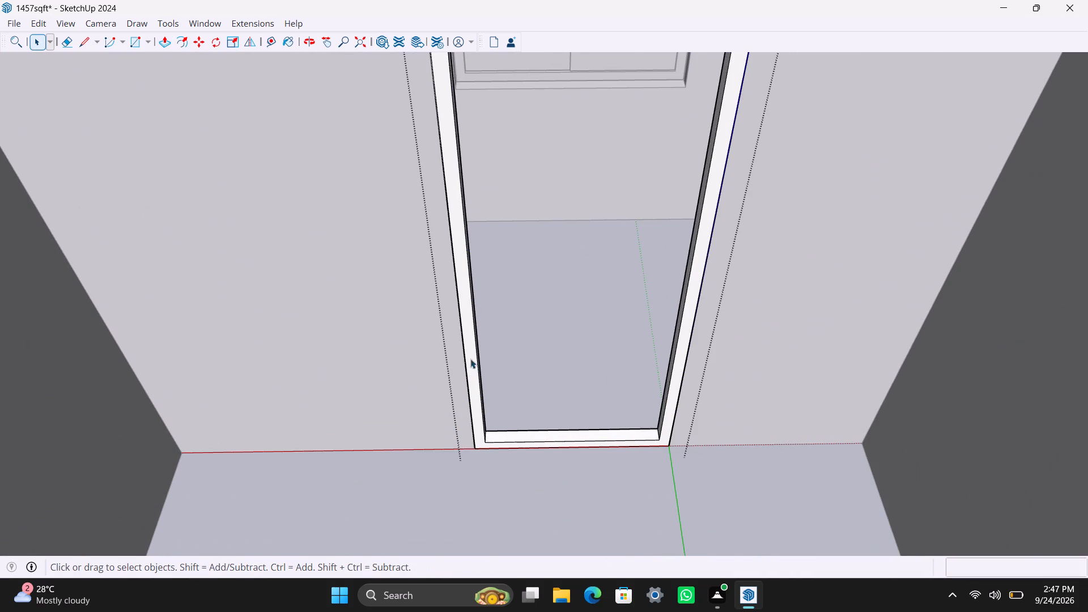
Draw a panel rectangle filling this frame's opening and make it a group.
scroll(467, 338, down, 4)
key(r)
drag(458, 156, 458, 173)
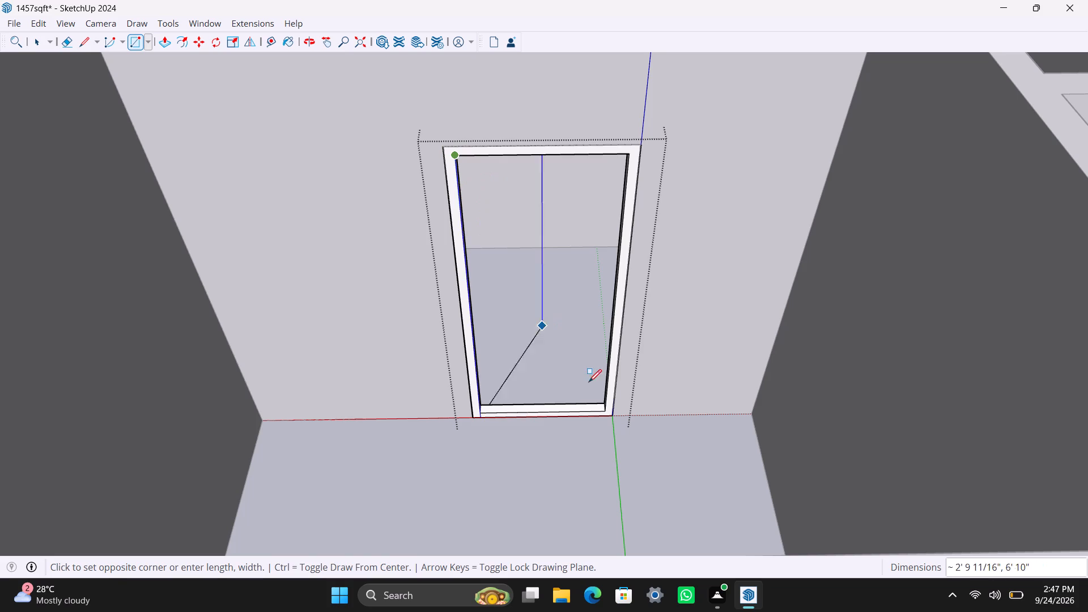
click(603, 409)
key(space)
double_click(551, 351)
right_click(550, 350)
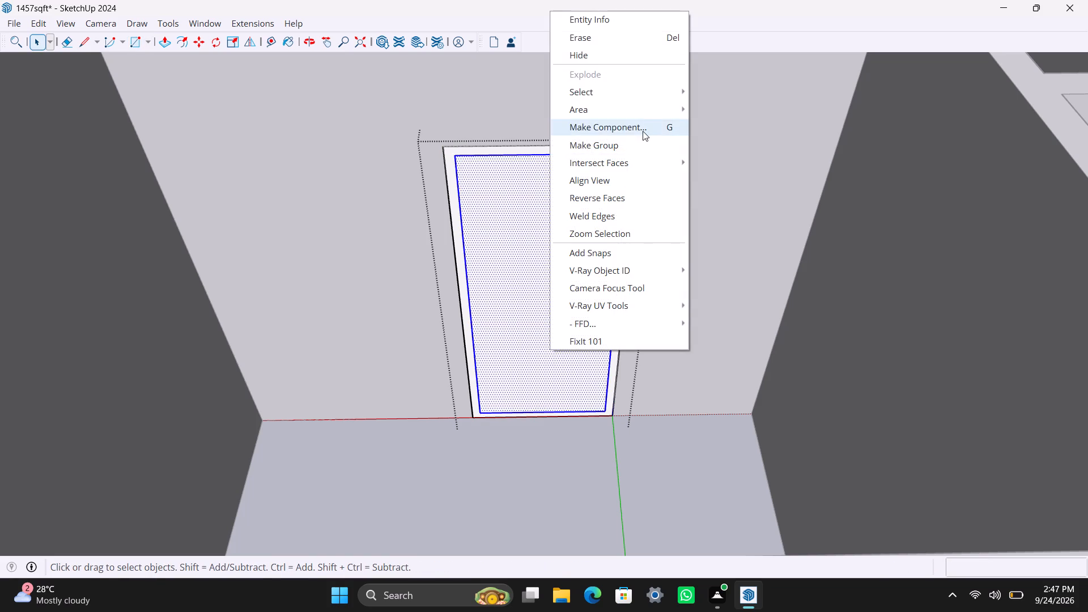
click(635, 142)
Inside this panel group, push/pull the door panel face to a thickness of 18 mm.
double_click(554, 258)
click(554, 258)
key(p)
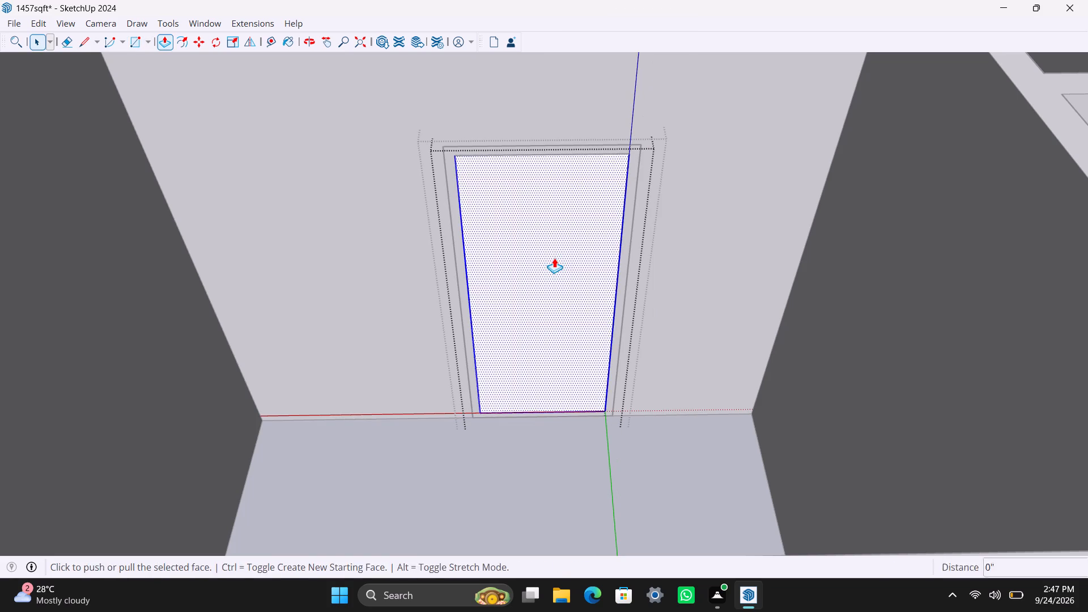
drag(554, 258, 553, 247)
key(1)
text(8MM)
key(Return)
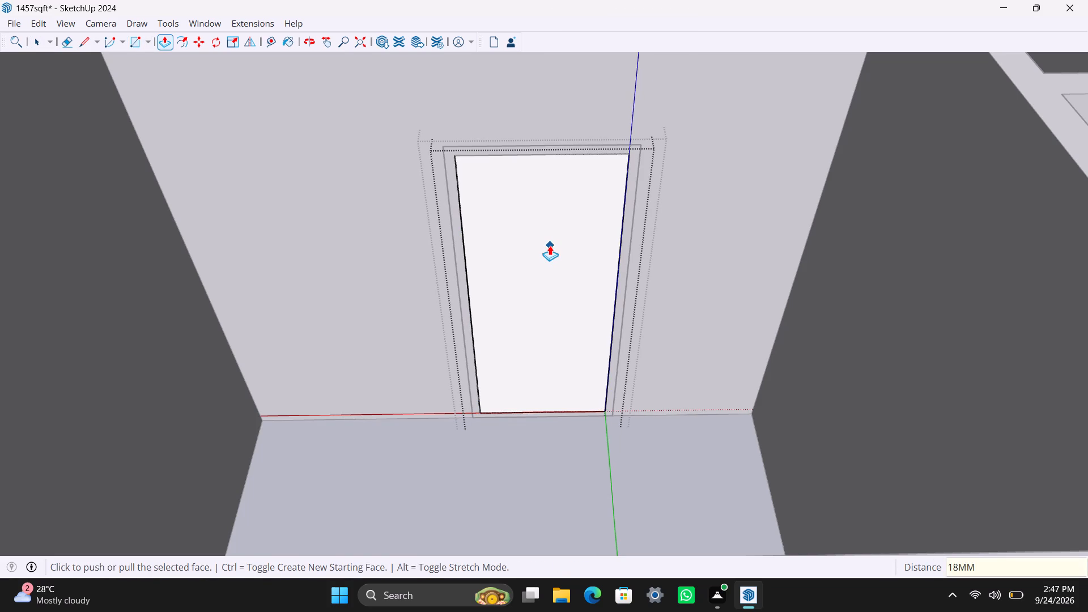
key(space)
Place a horizontal guide 4' below this panel's top edge and another 8" above that guide.
text(T)
click(541, 159)
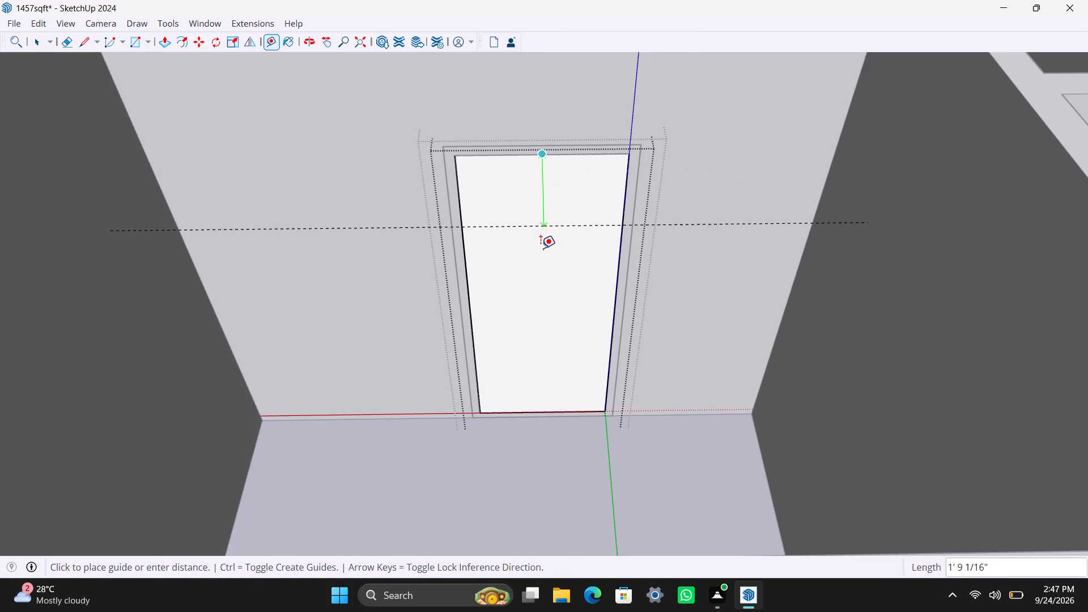
text(4')
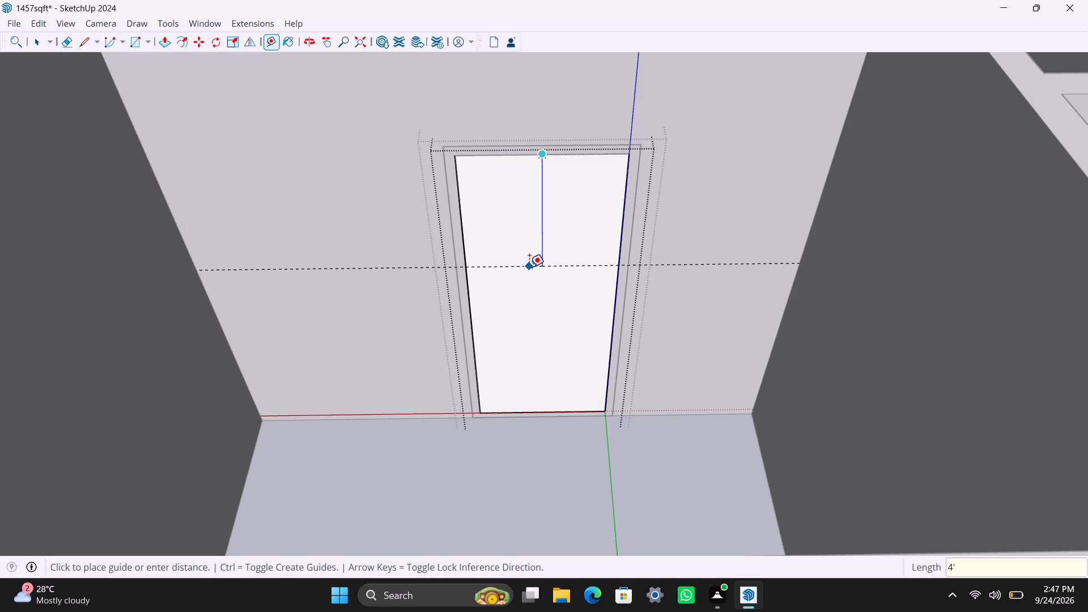
key(Return)
click(547, 330)
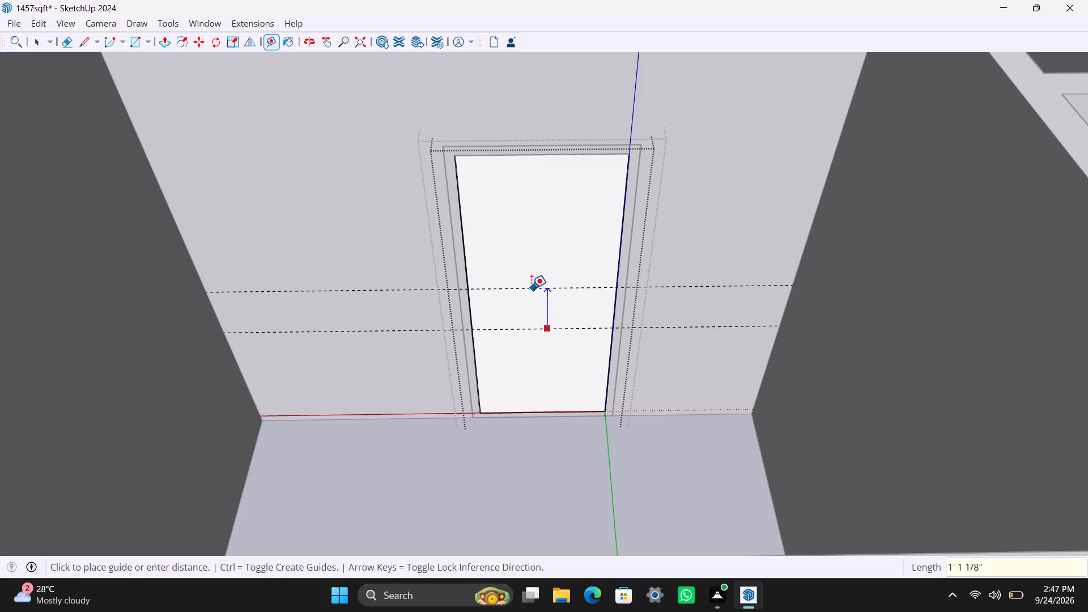
text(8")
key(Return)
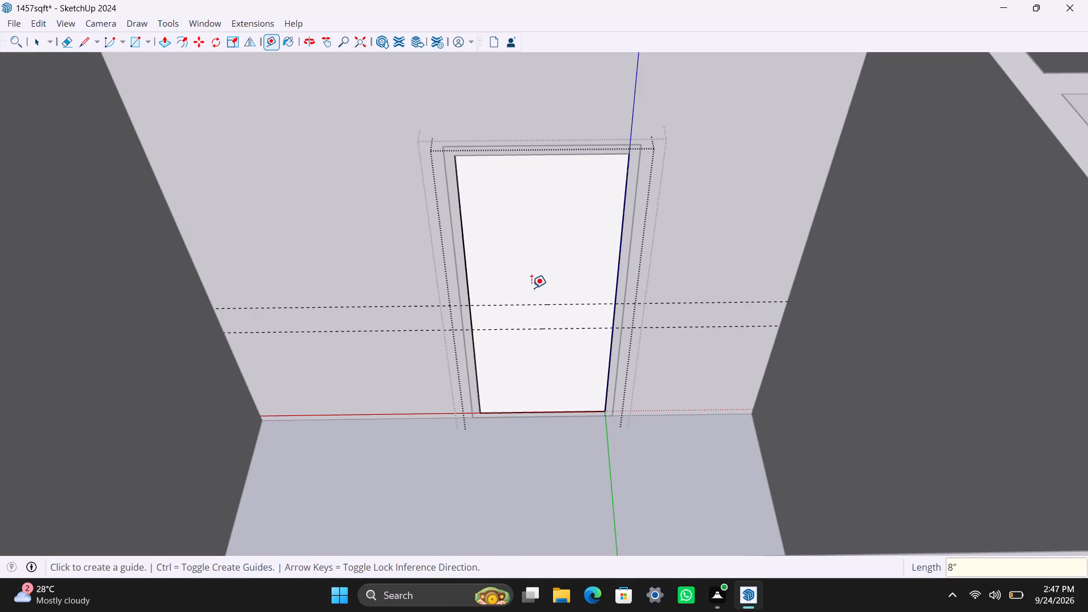
Place a vertical guide 6" in from the door panel's left edge and another 1.5" further in.
click(468, 283)
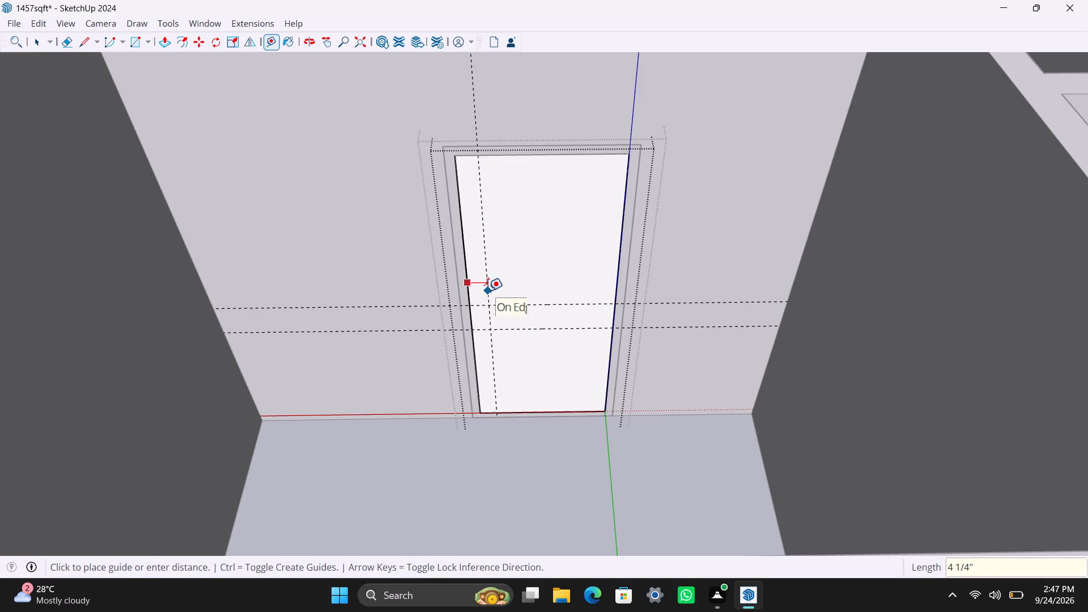
text(6")
key(Return)
click(496, 268)
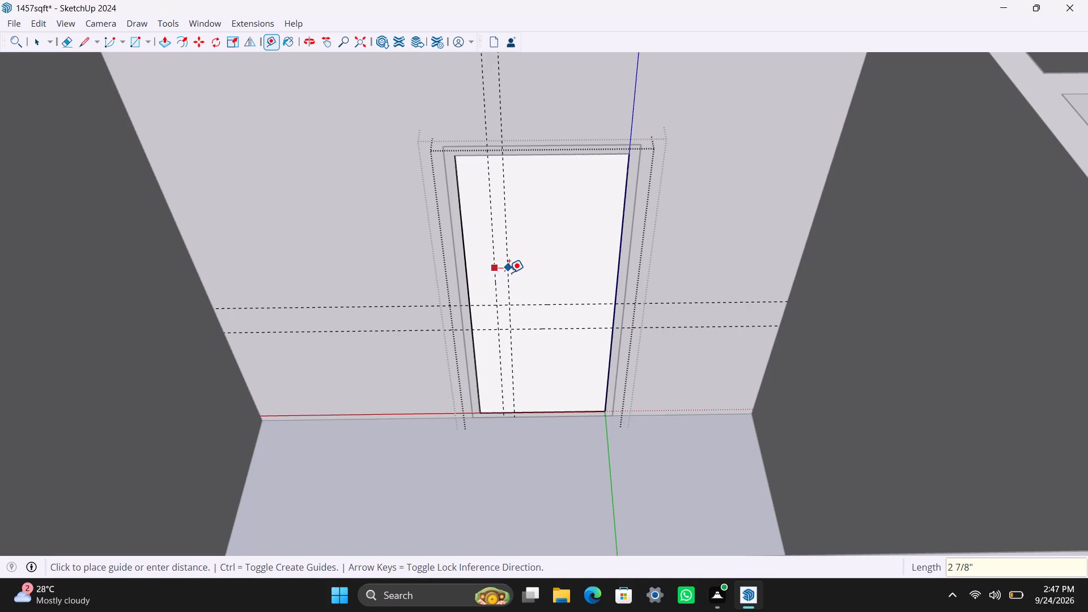
text(1.5)
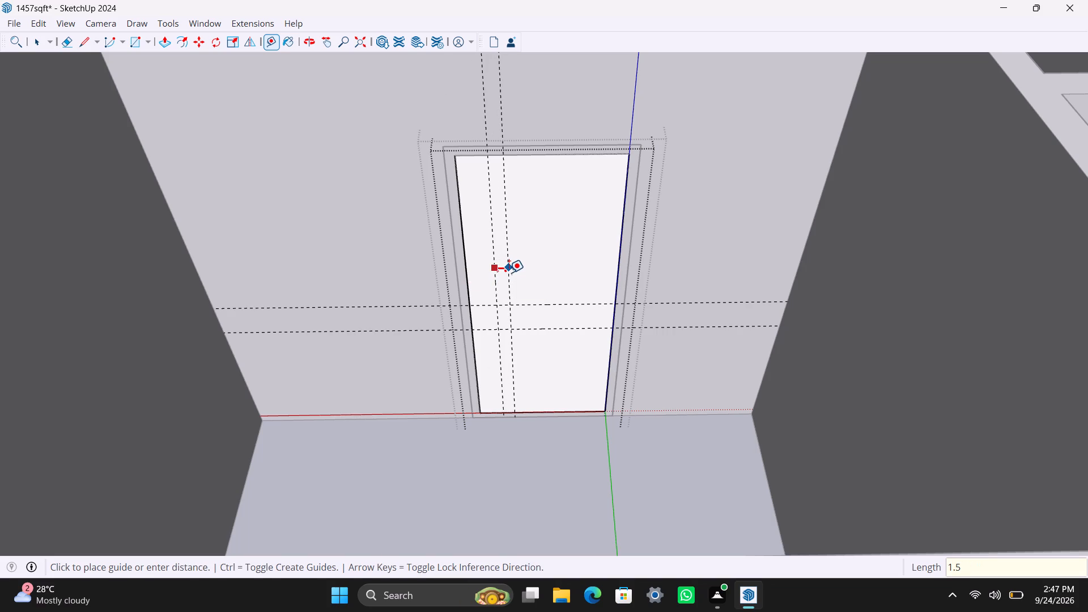
key(shift+quotedbl)
key(Return)
Draw a 1.5" by 8" handle rectangle between the crossing guides on the door panel and make it a group.
key(space)
scroll(491, 334, up, 5)
key(r)
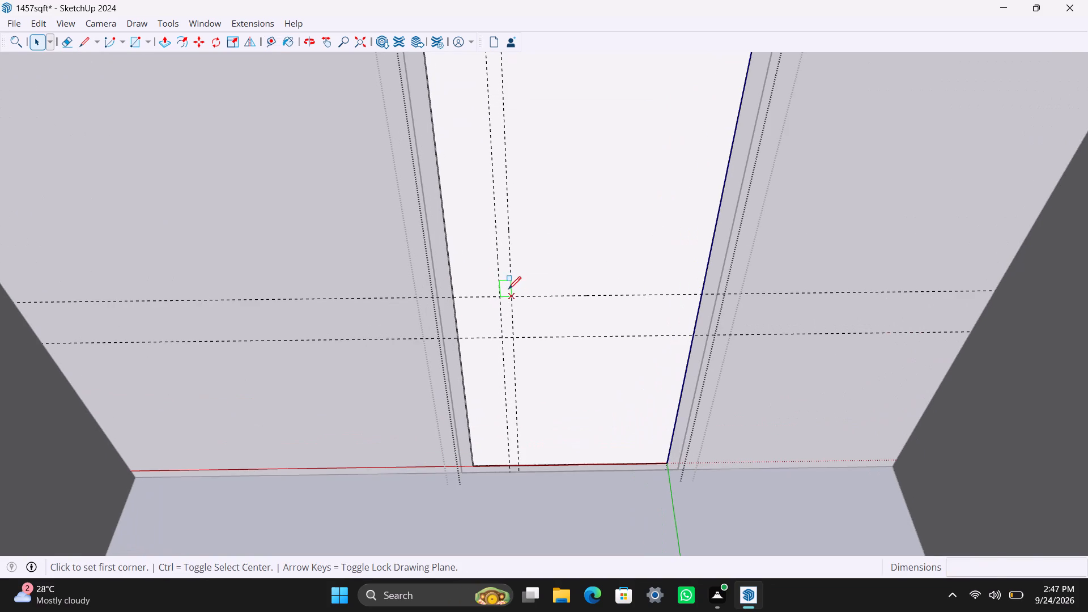
drag(502, 297, 501, 307)
click(516, 339)
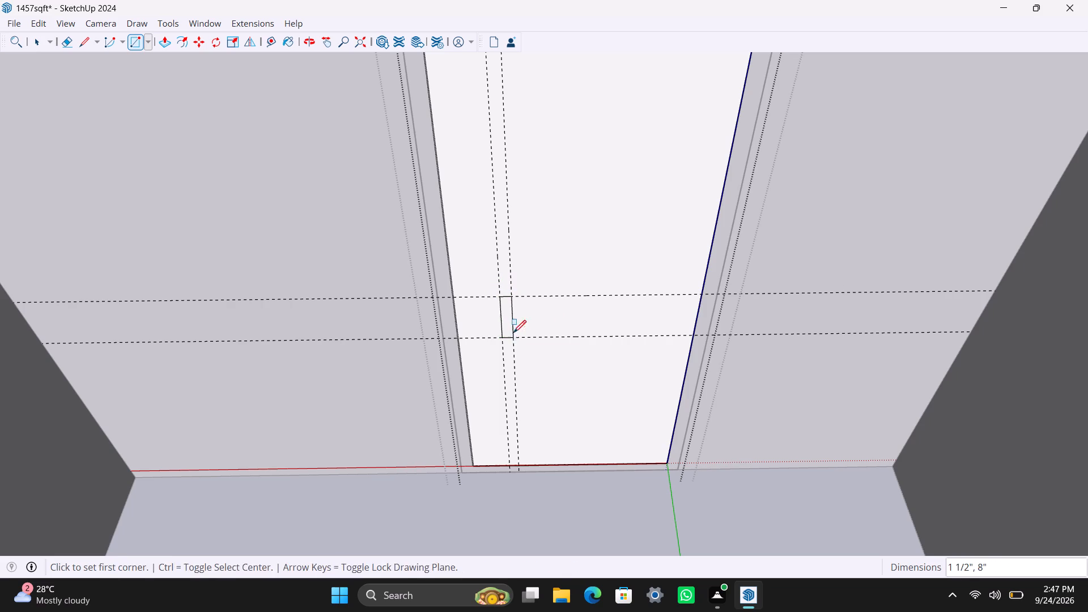
key(space)
double_click(505, 316)
right_click(505, 316)
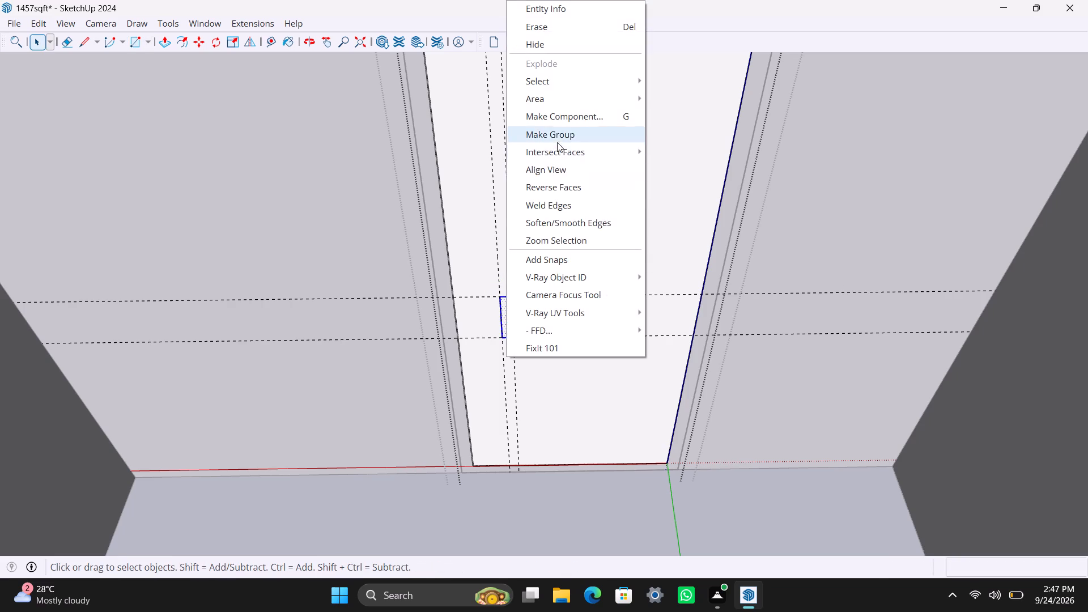
click(558, 140)
Inside the handle group, push/pull the handle face to a thickness of 0.5", and exit the nested groups.
scroll(494, 331, up, 5)
triple_click(512, 306)
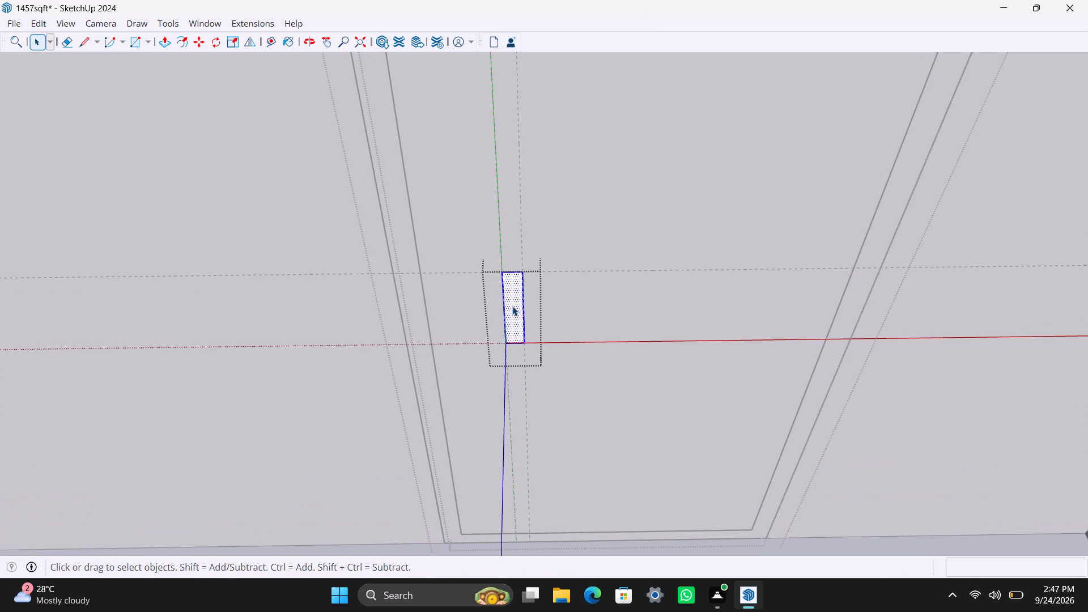
key(p)
click(513, 305)
text(0.5")
key(Return)
key(space)
scroll(514, 283, down, 5)
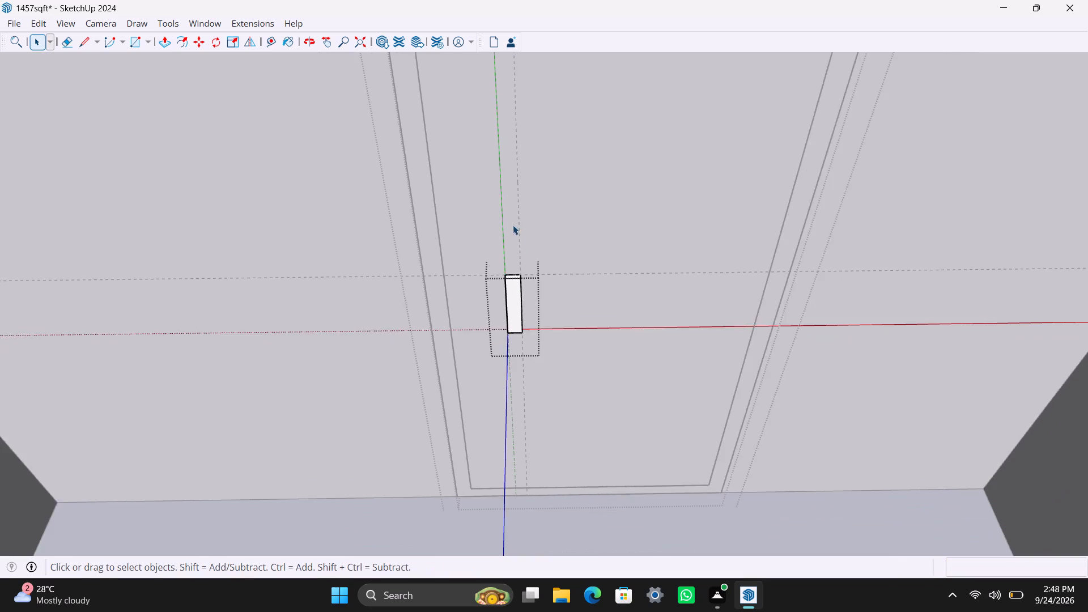
scroll(513, 225, down, 19)
double_click(320, 284)
double_click(320, 281)
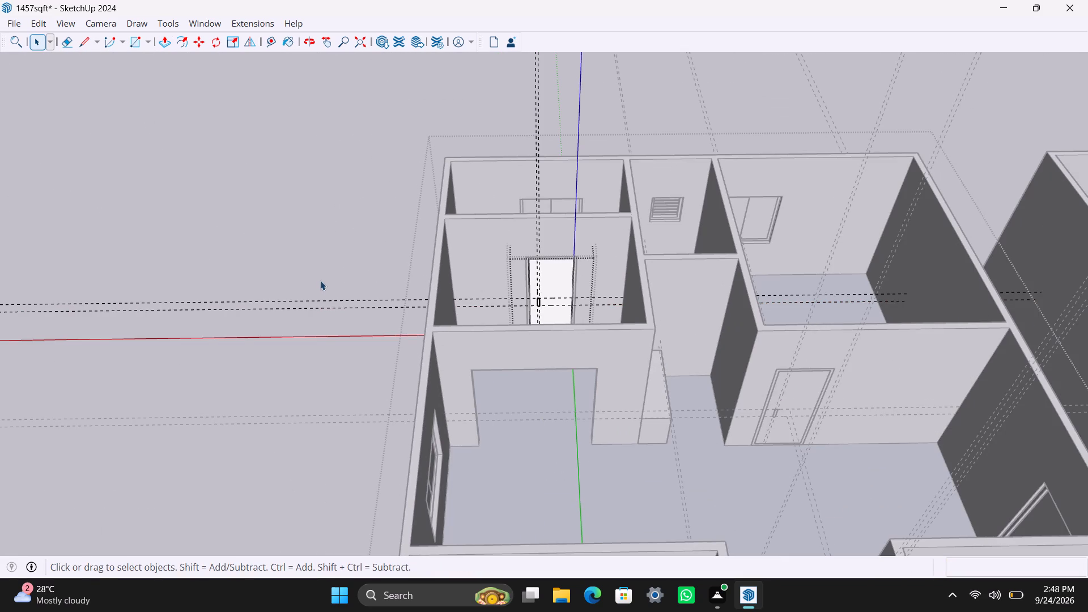
double_click(328, 280)
Delete all guides in the model.
scroll(1034, 280, down, 4)
middle_drag(1021, 316, 465, 380)
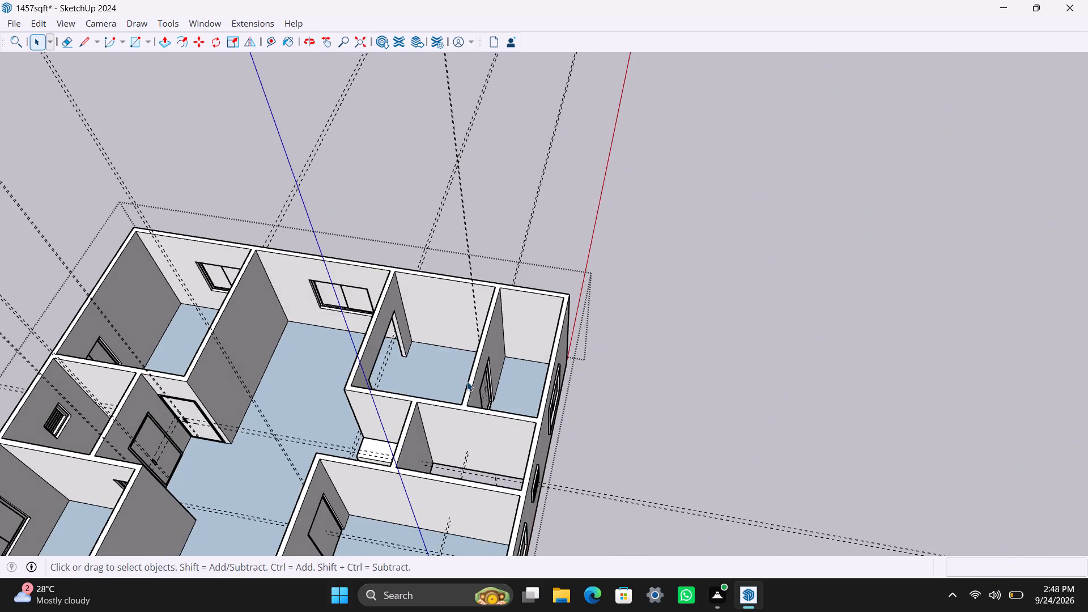
scroll(467, 384, down, 3)
shift+middle_drag(473, 413, 560, 293)
click(827, 313)
scroll(481, 415, up, 3)
middle_drag(513, 407, 521, 404)
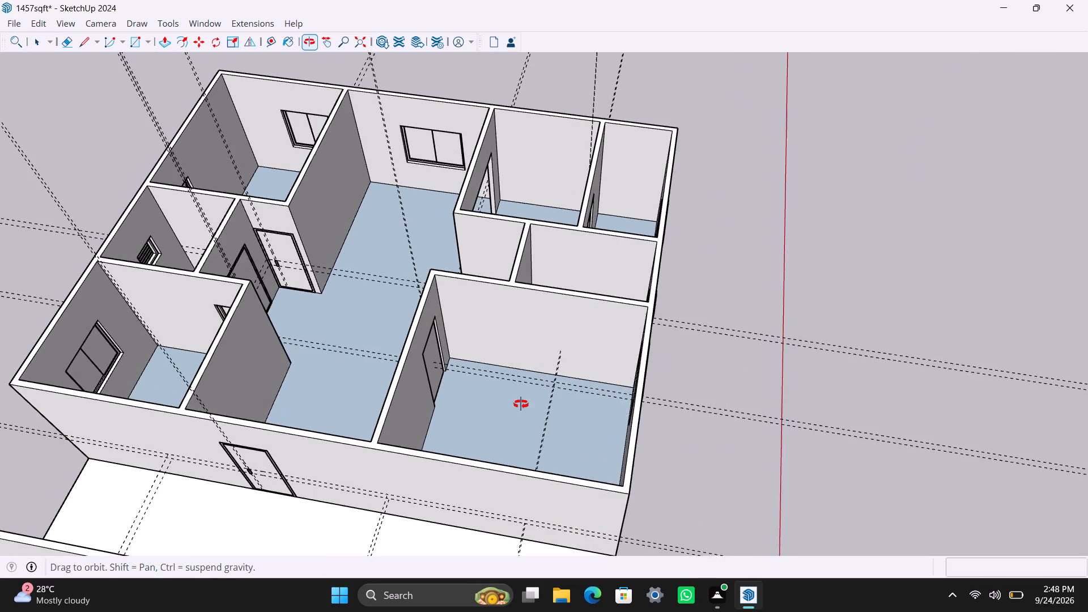
middle_drag(521, 404, 562, 318)
scroll(553, 318, up, 2)
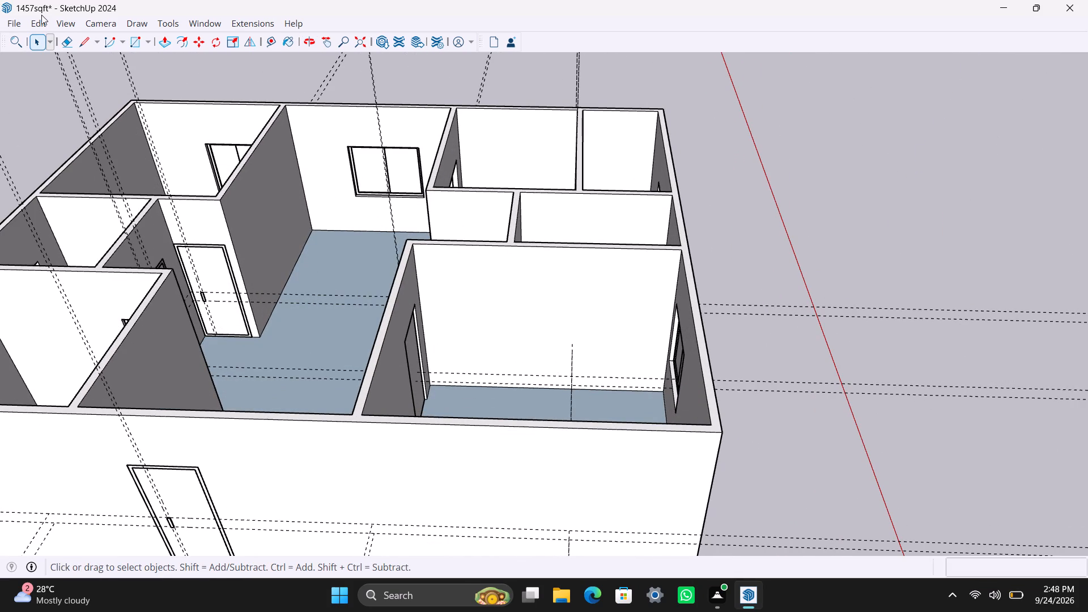
click(40, 19)
click(79, 159)
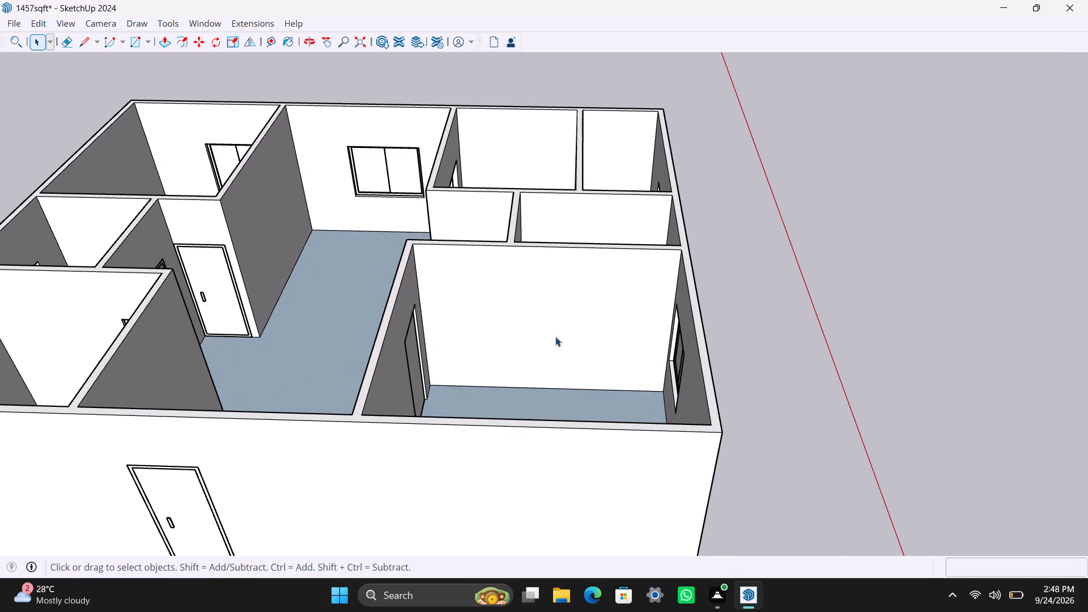
Open the house walls group for editing at the corner room's long blank wall.
scroll(505, 327, up, 2)
middle_drag(506, 325, 528, 331)
click(524, 314)
double_click(522, 309)
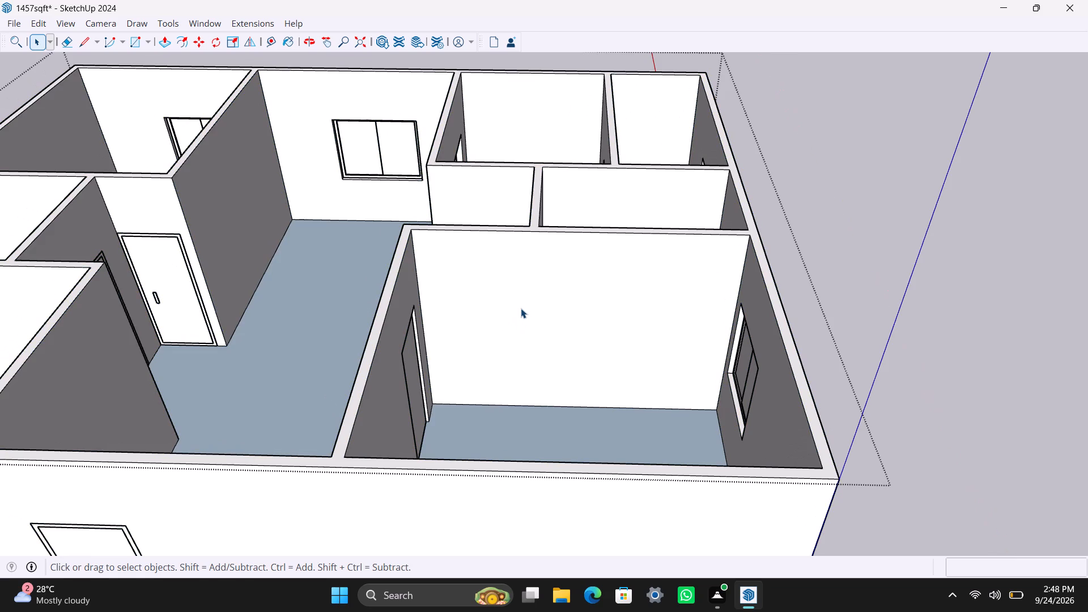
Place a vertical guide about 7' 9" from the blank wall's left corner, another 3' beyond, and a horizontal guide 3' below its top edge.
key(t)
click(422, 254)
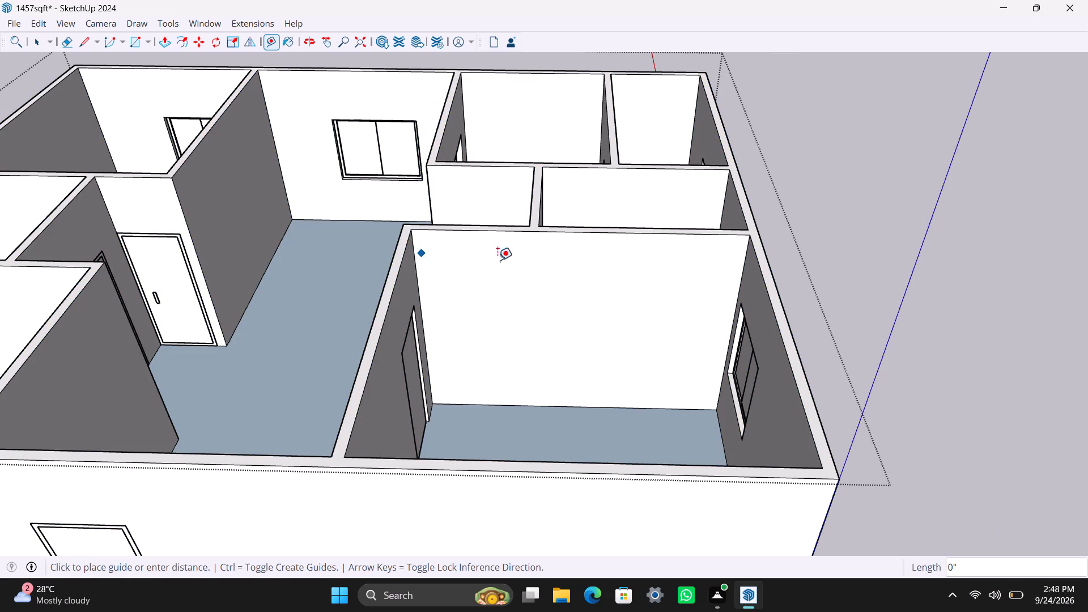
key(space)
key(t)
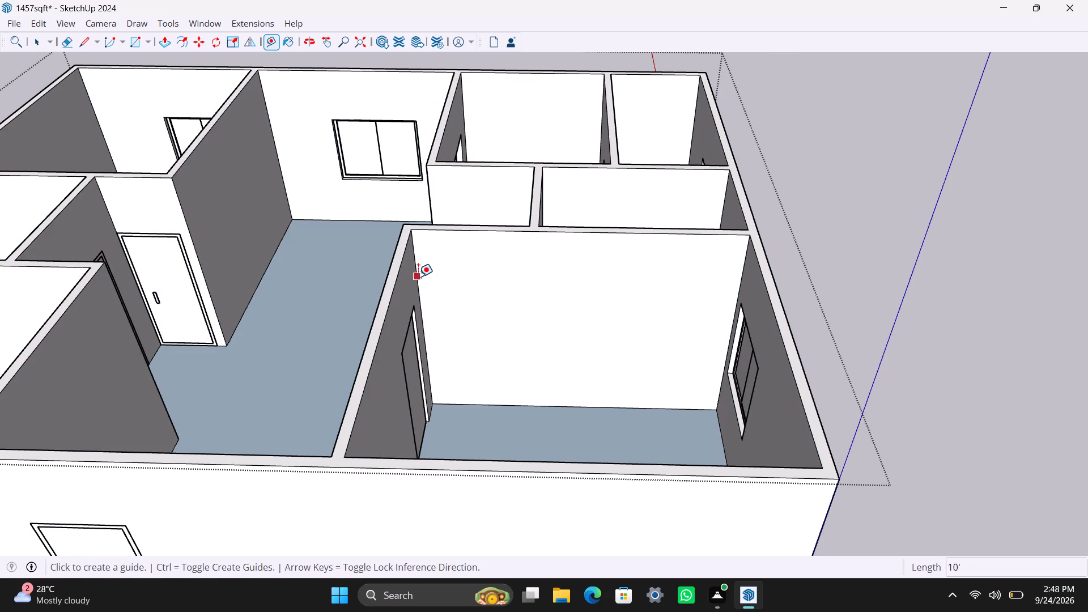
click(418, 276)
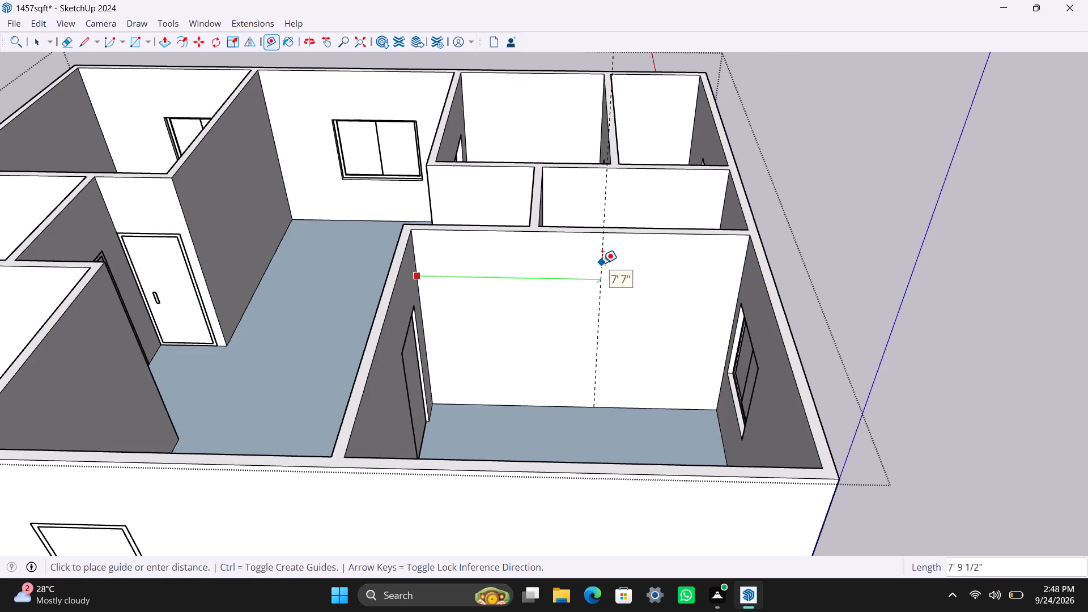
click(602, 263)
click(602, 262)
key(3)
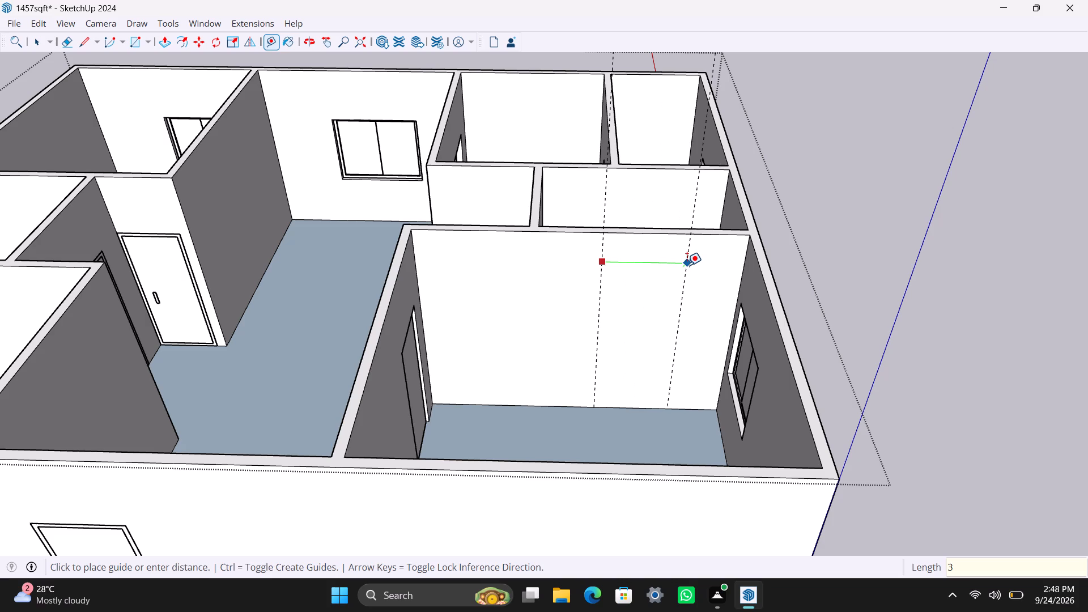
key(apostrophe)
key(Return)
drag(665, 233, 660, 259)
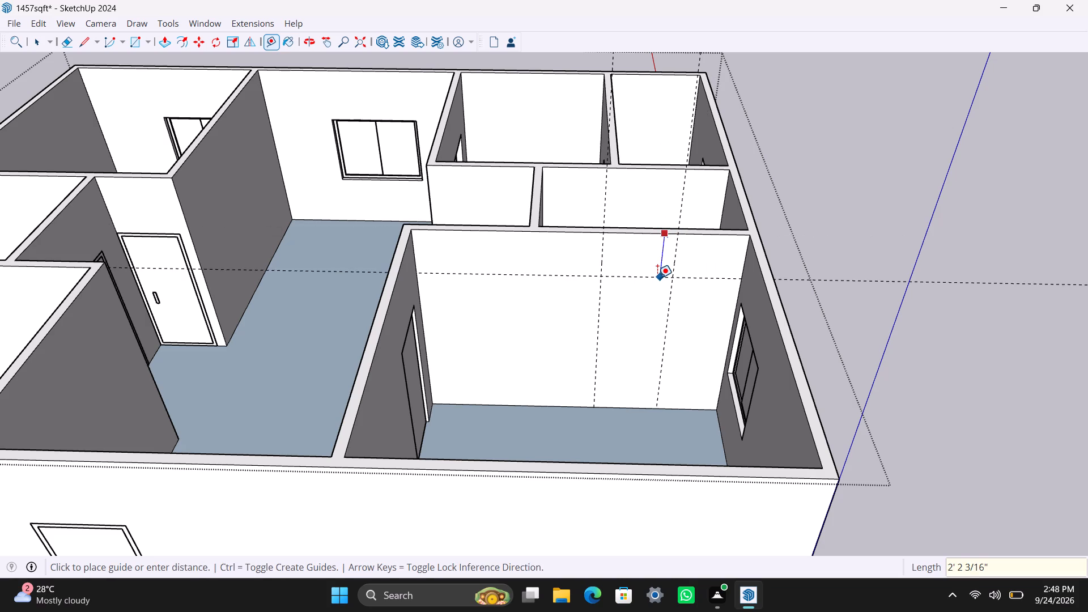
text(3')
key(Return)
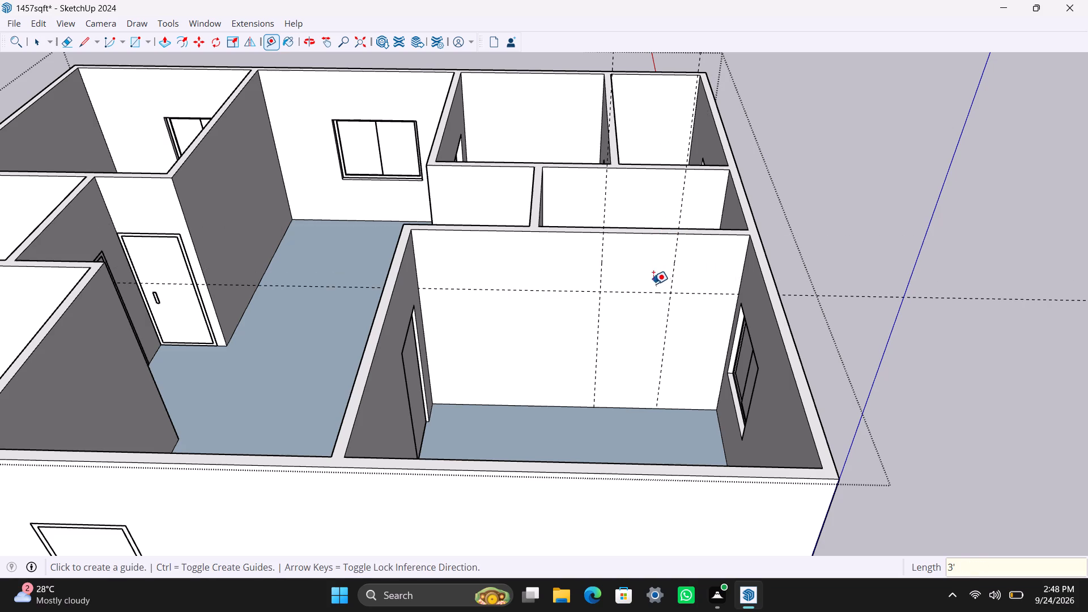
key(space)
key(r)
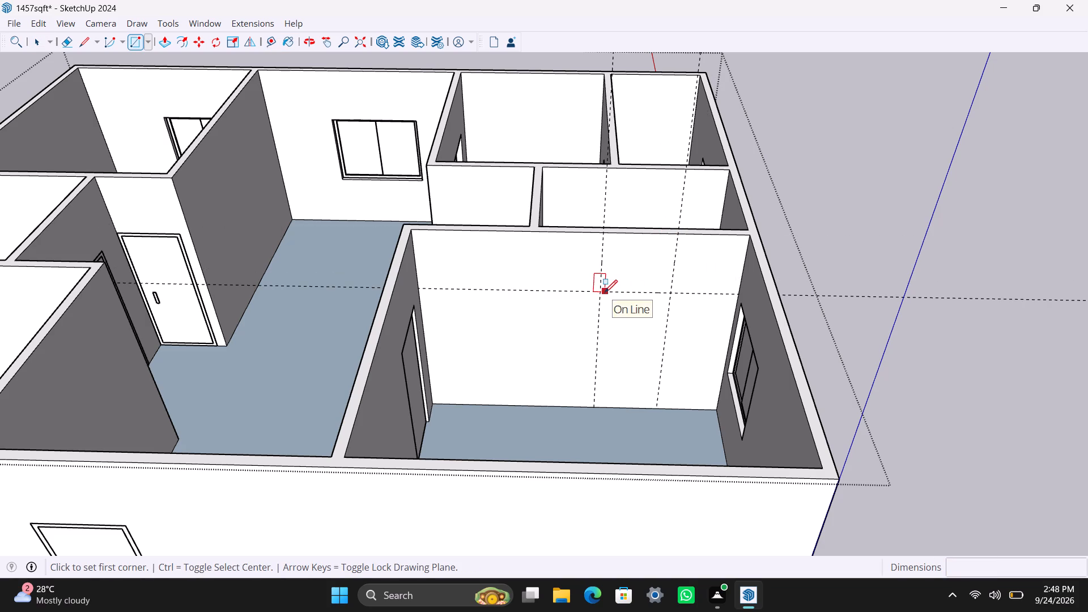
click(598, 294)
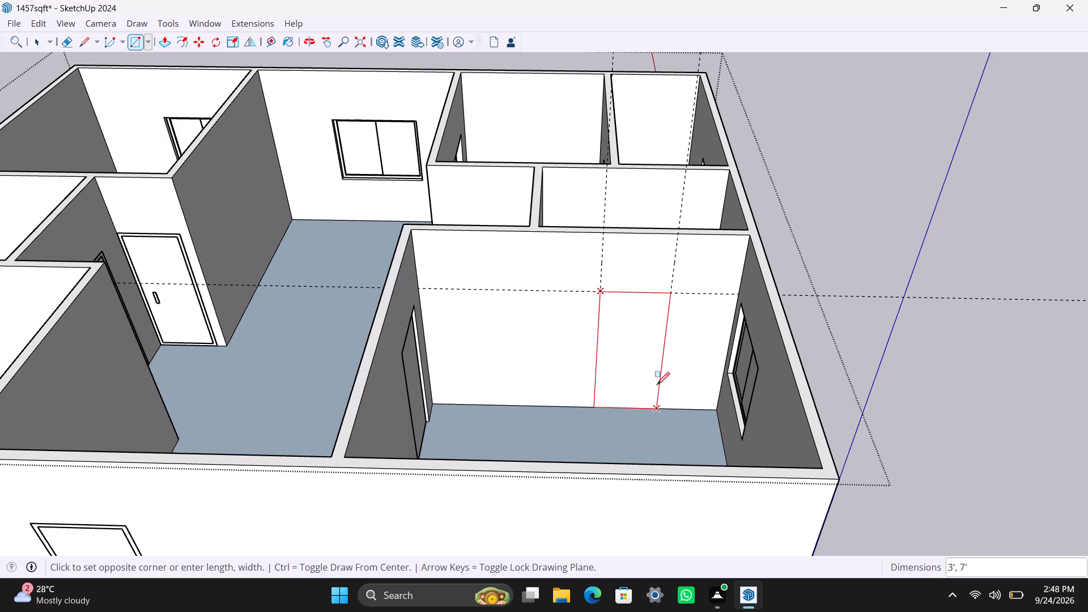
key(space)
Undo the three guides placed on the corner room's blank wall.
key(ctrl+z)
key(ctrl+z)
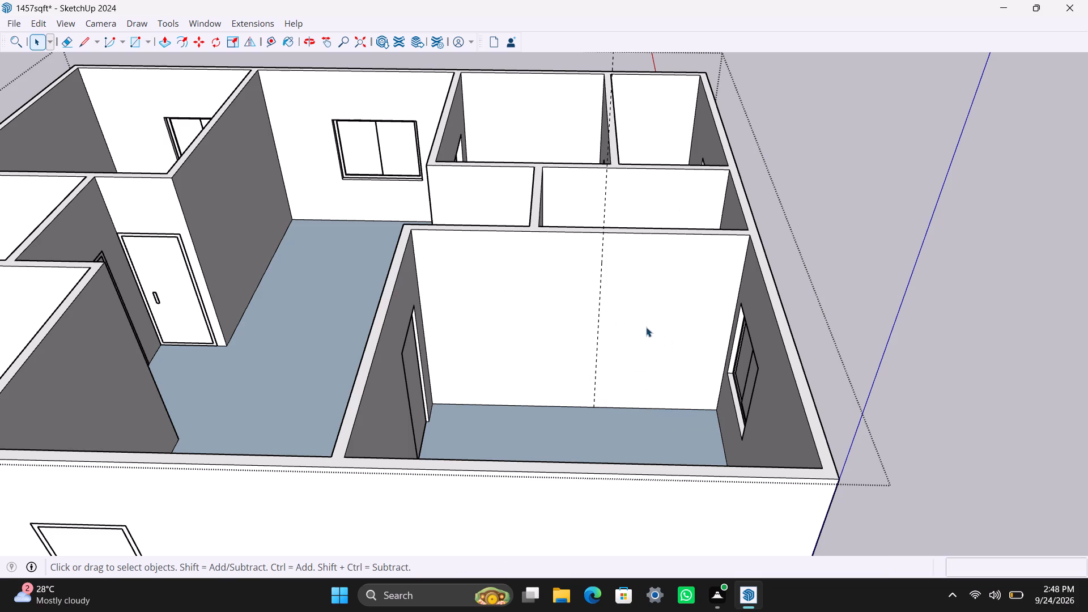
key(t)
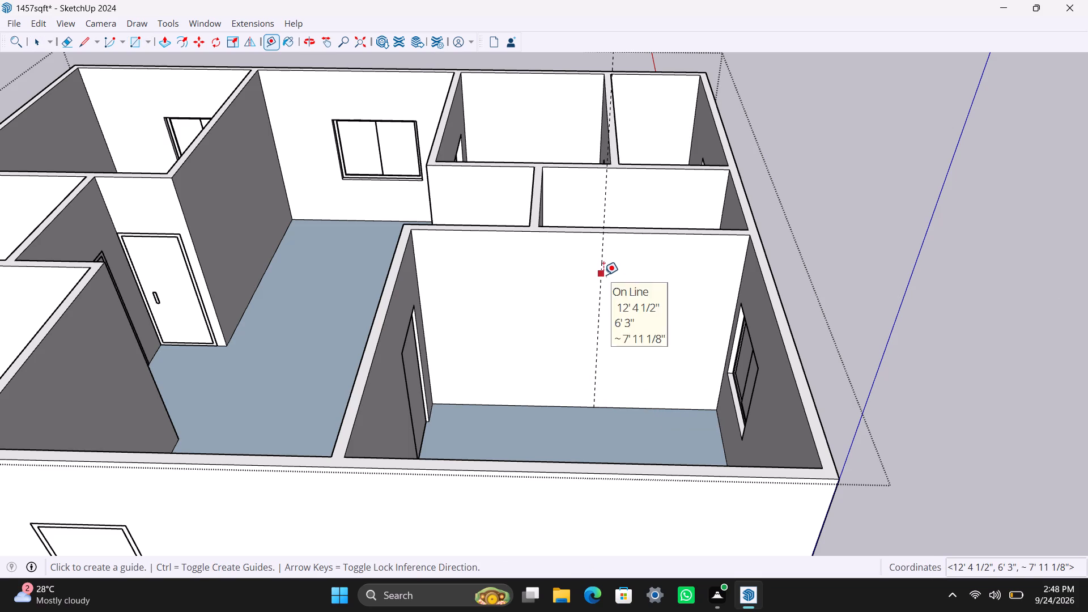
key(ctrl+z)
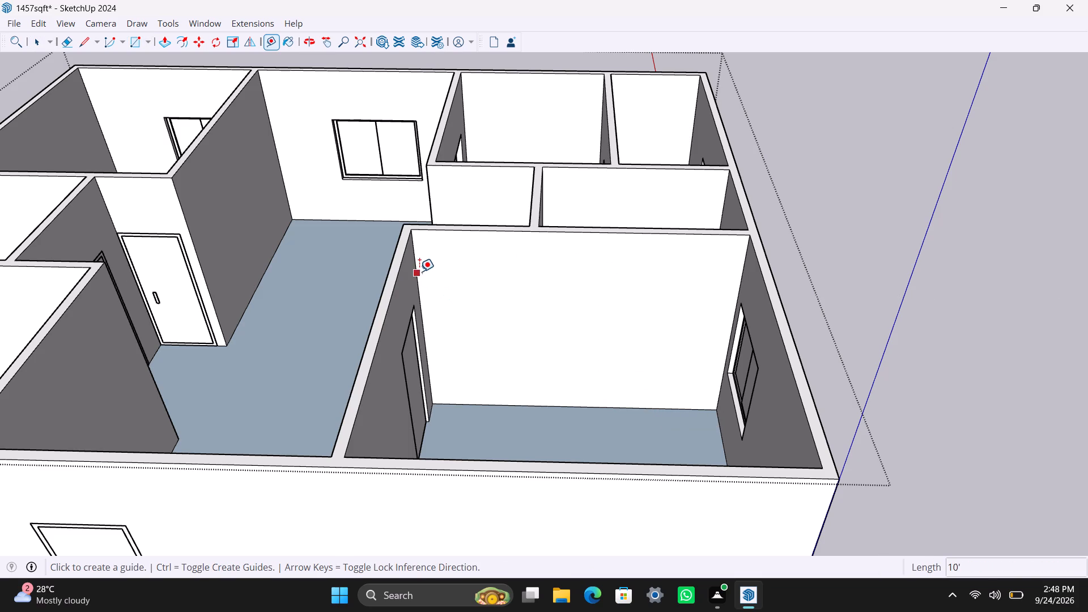
Place a vertical guide about 12' 3" from the wall's left corner, another 3' back, and a horizontal guide 3' below the wall's top edge.
click(419, 271)
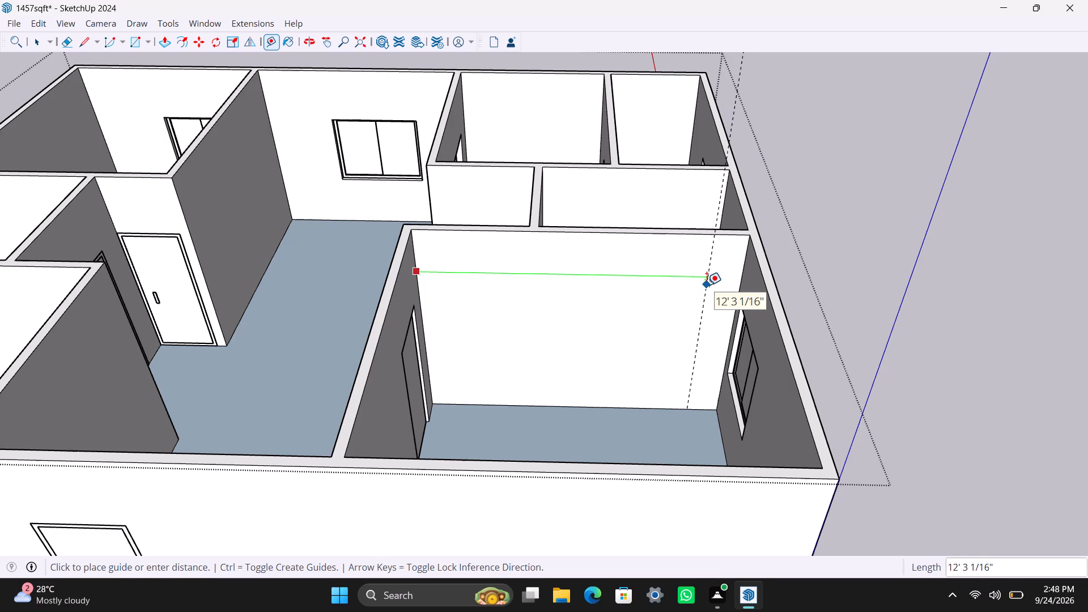
click(707, 285)
click(705, 282)
text(3')
key(Return)
click(661, 237)
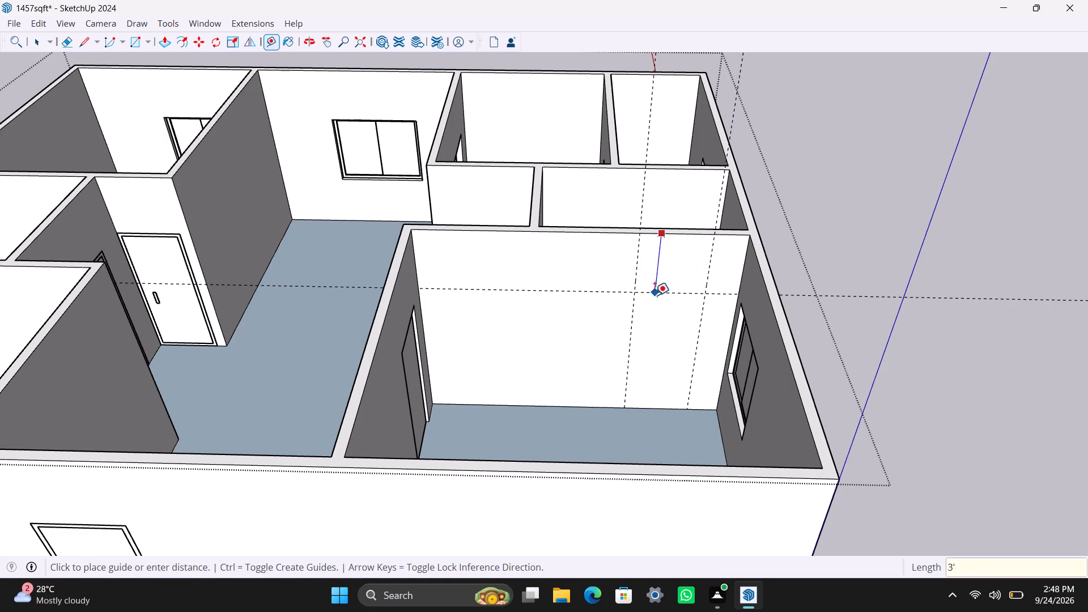
text(3')
key(Return)
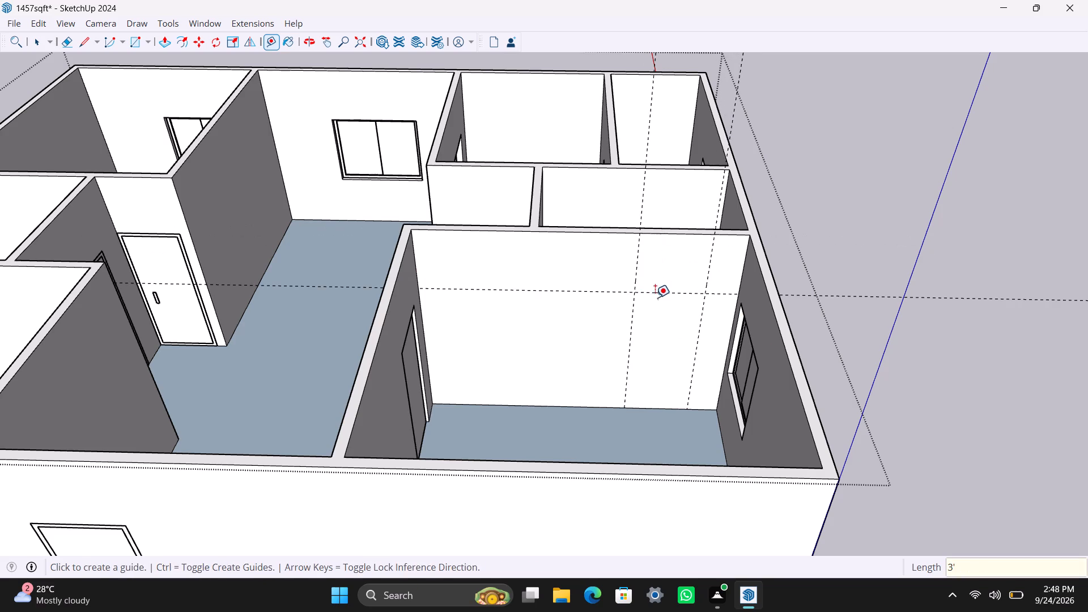
Draw a 3' by 7' doorway rectangle on this wall, from the guide intersection down to the floor.
key(space)
scroll(647, 316, up, 1)
key(r)
drag(637, 288, 637, 304)
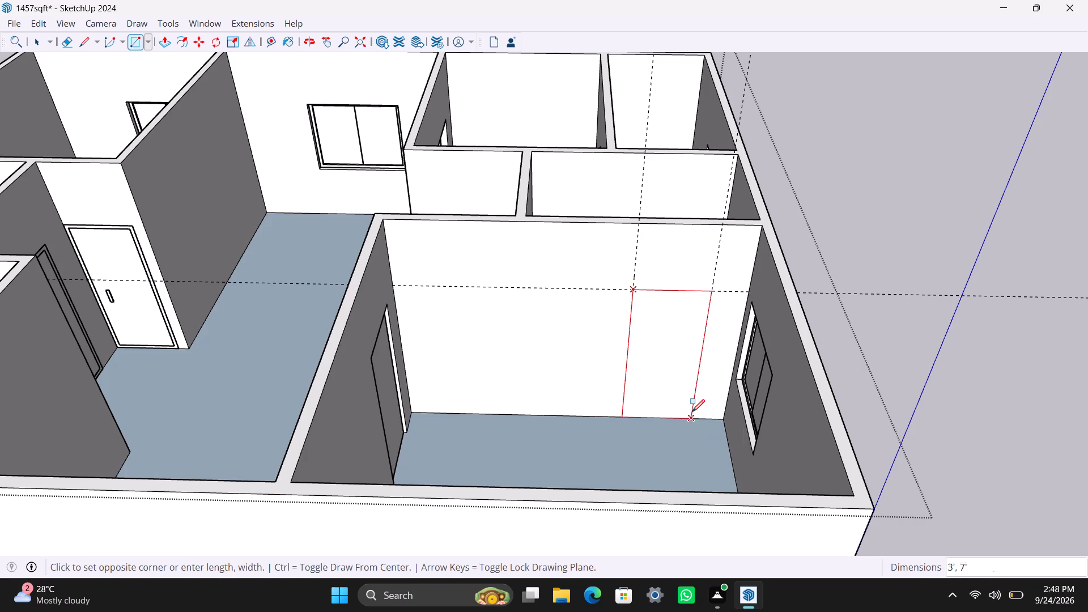
click(691, 416)
Push the doorway face 4 1/2" through the wall to cut the opening, and save the model.
key(space)
click(676, 399)
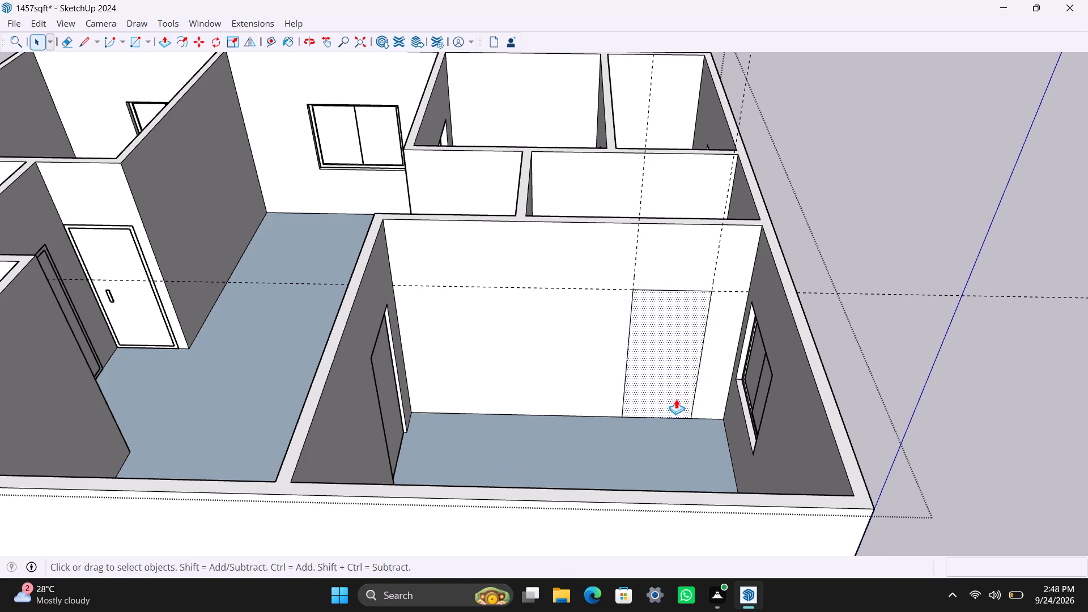
key(p)
drag(676, 399, 671, 368)
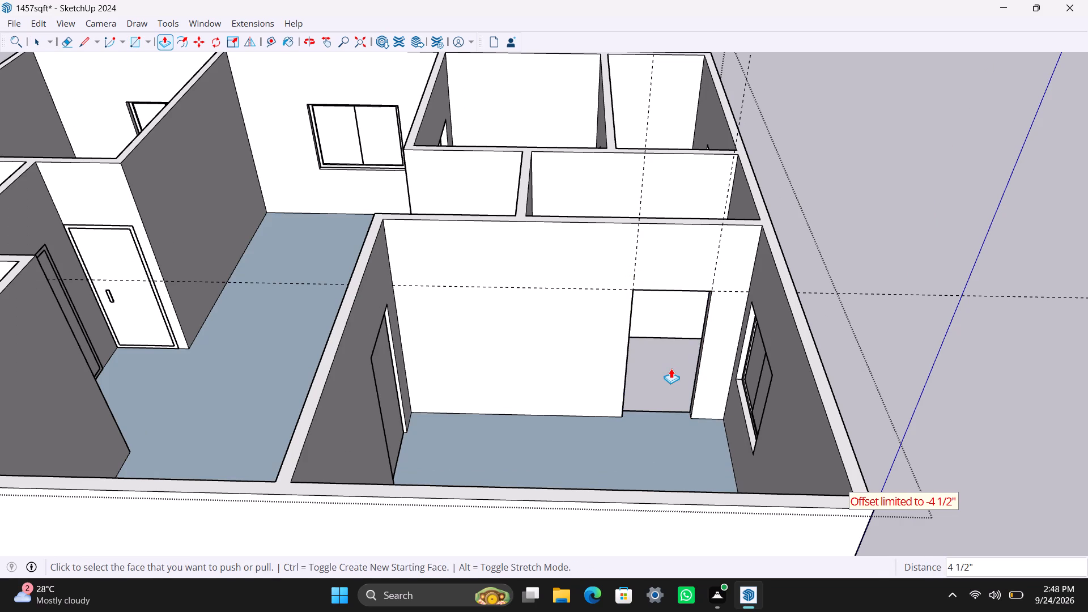
key(ctrl+s)
key(space)
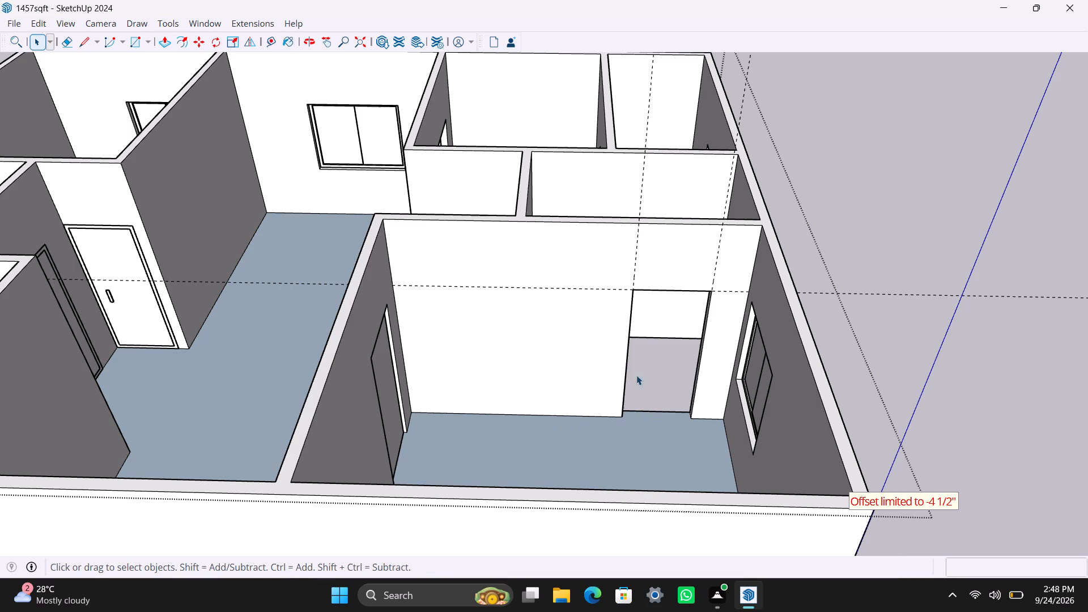
Draw a rectangle filling the new doorway opening in the corner room's wall and make it a group.
scroll(643, 300, up, 1)
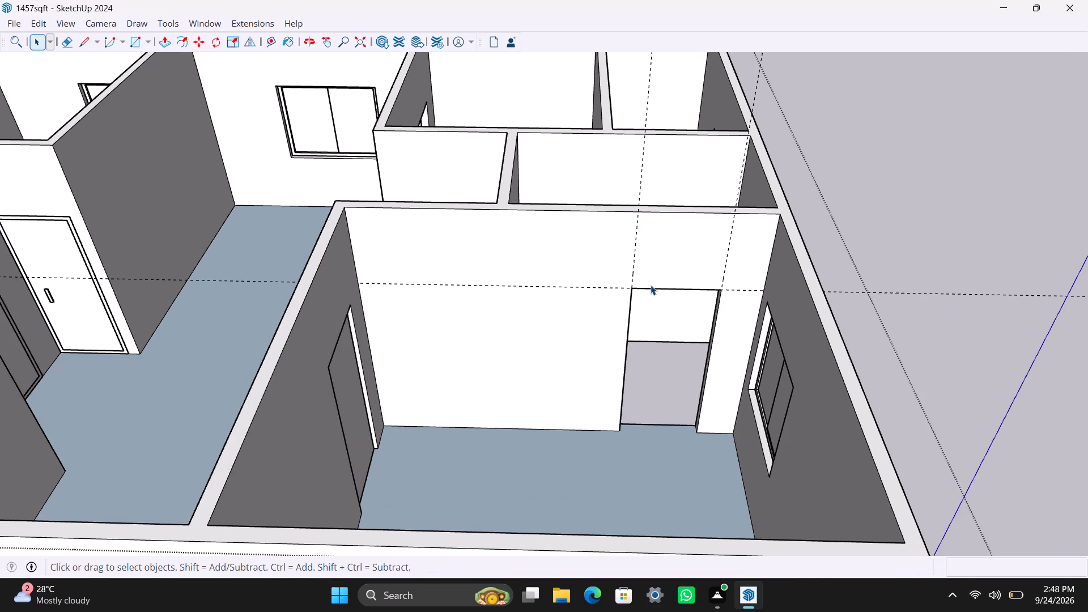
click(651, 285)
key(r)
click(632, 291)
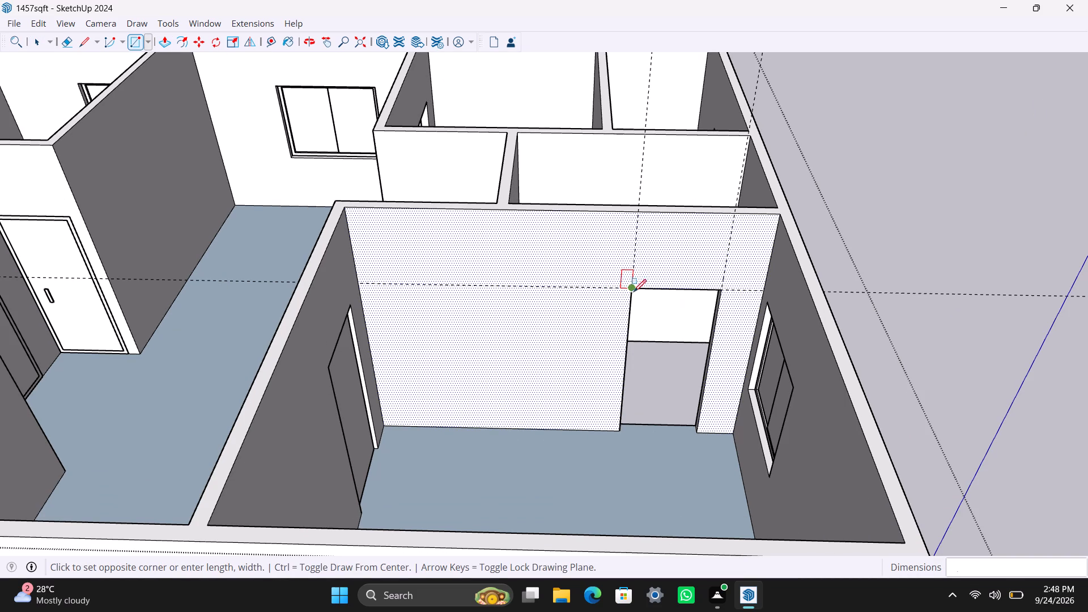
click(701, 432)
key(space)
double_click(668, 394)
right_click(668, 394)
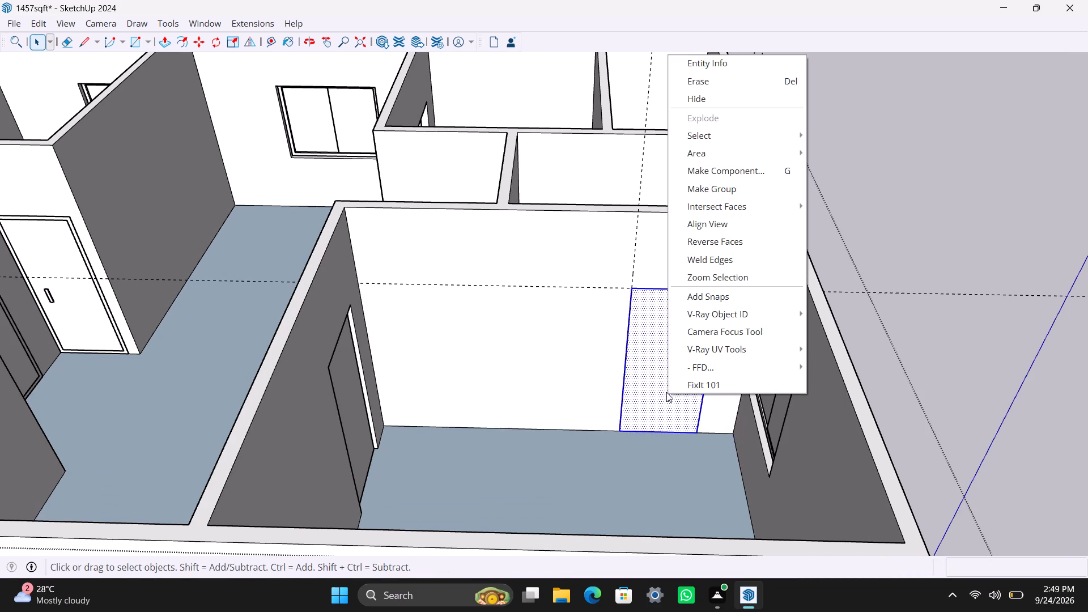
click(715, 186)
Offset the doorway face's edges 2" inward inside the group and delete the inner face to leave a frame outline.
double_click(648, 333)
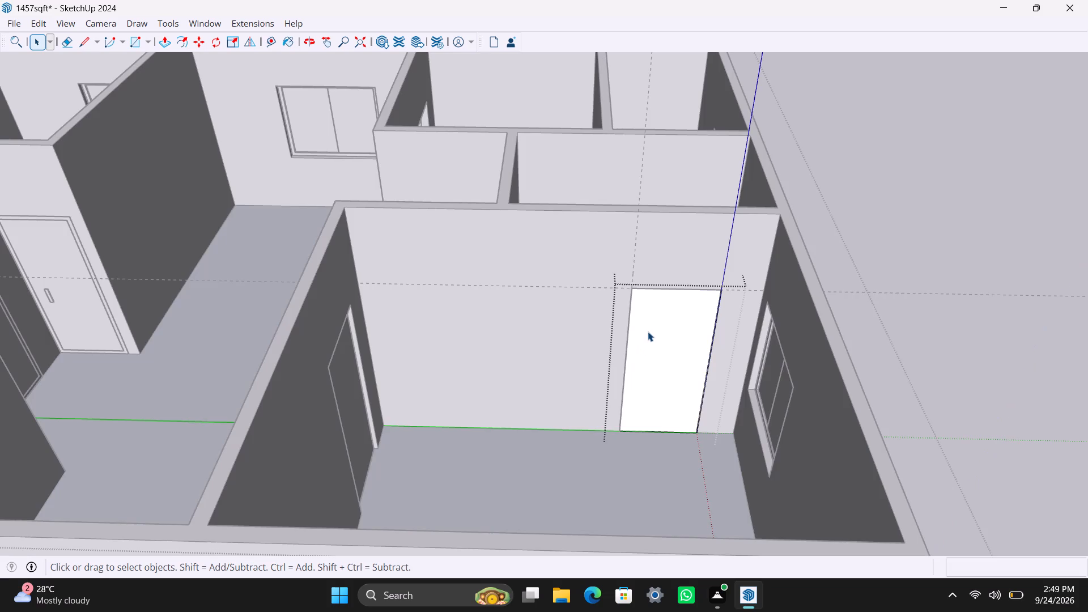
click(646, 329)
key(f)
click(646, 329)
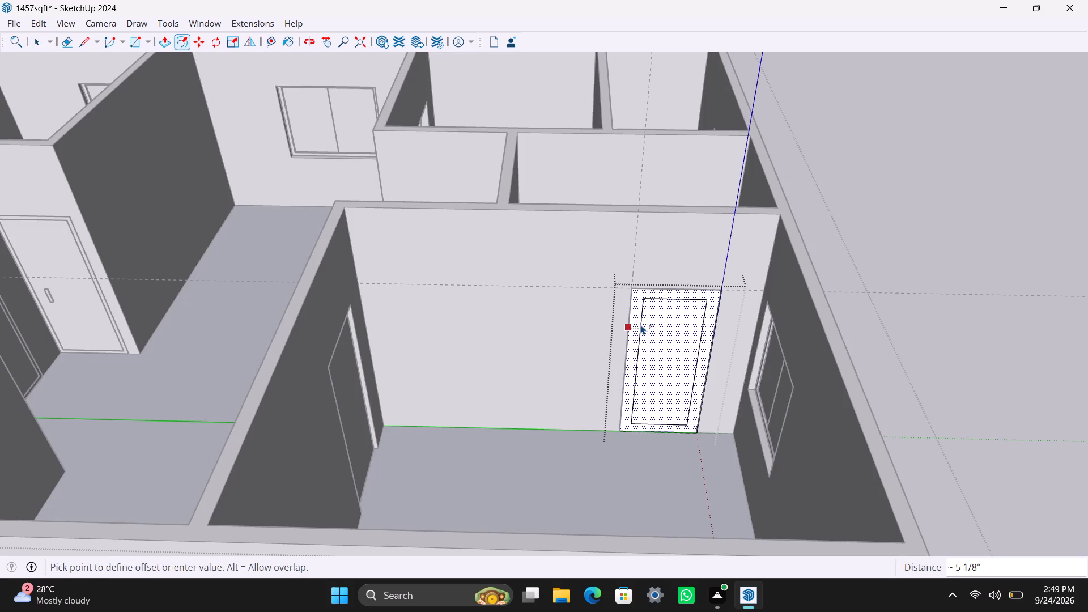
text(2")
key(Return)
key(space)
click(657, 346)
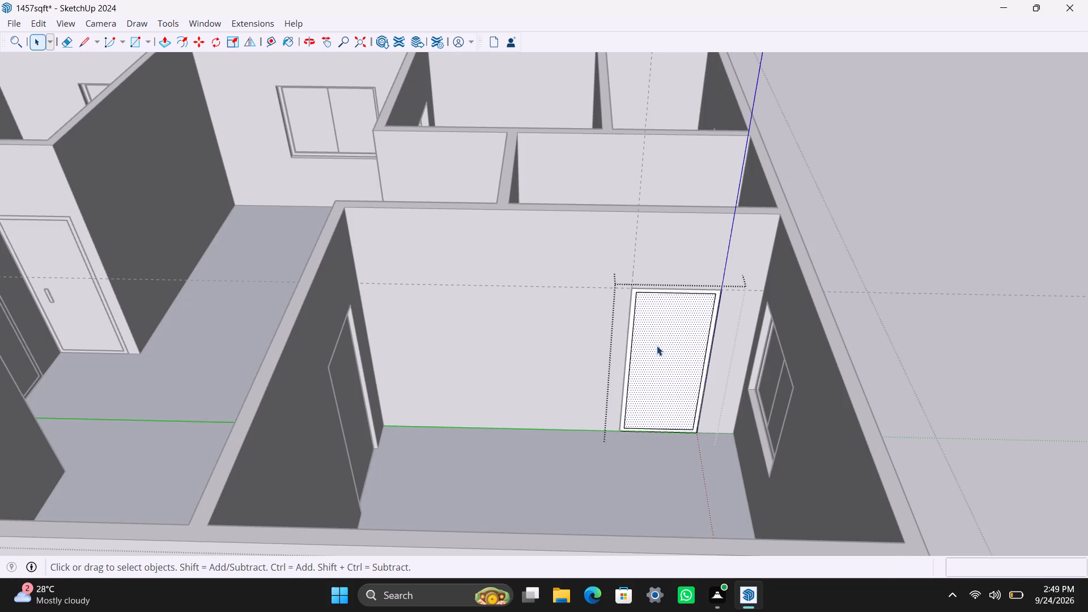
key(Delete)
Extrude the door frame face 2.5" with Push/Pull.
scroll(654, 417, up, 4)
middle_drag(635, 435, 568, 455)
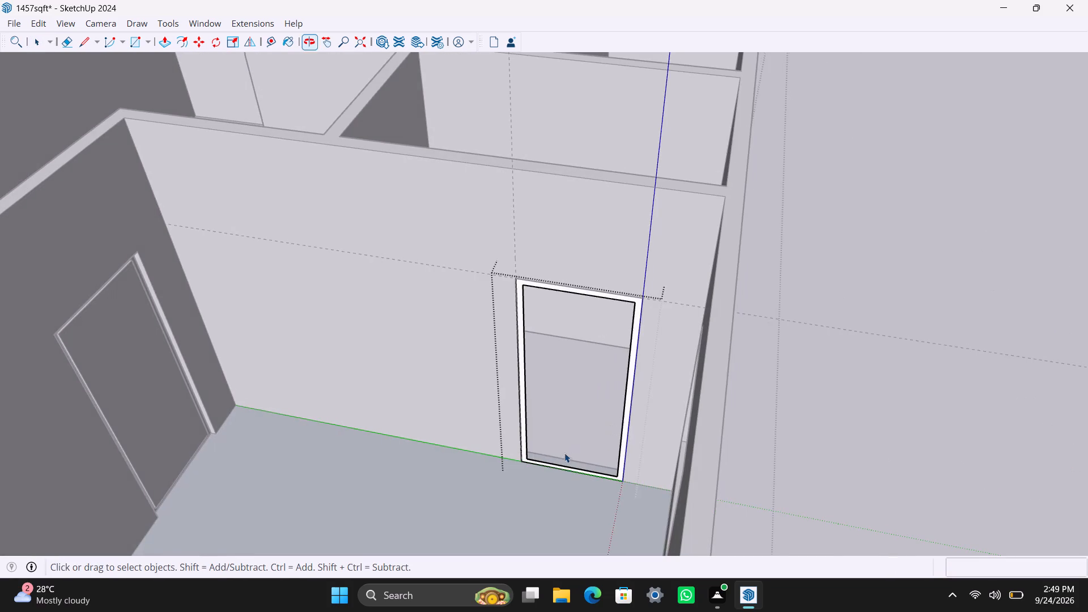
scroll(515, 468, up, 6)
click(530, 415)
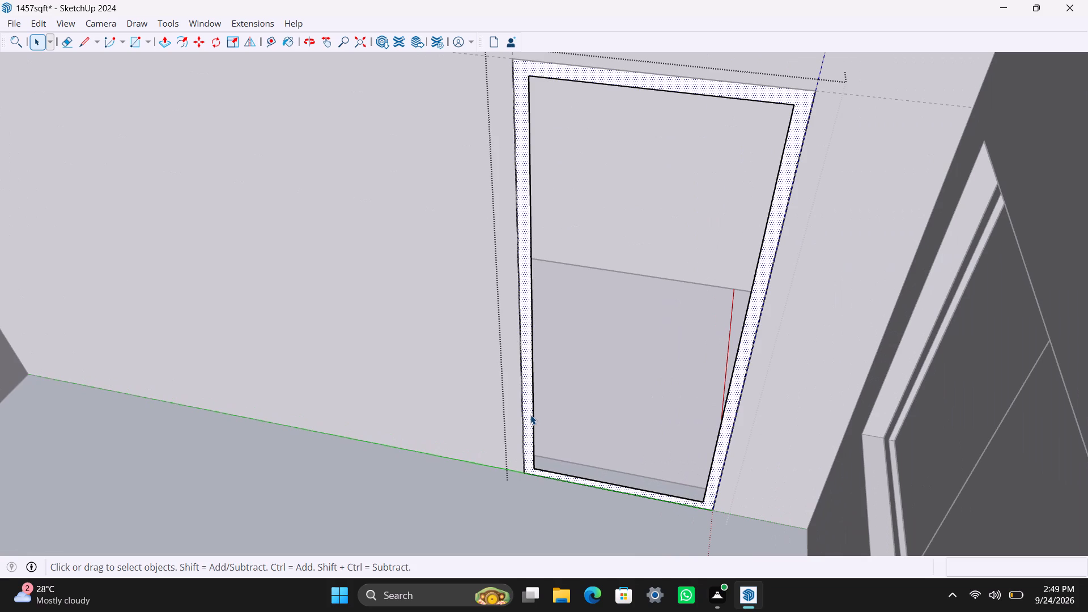
key(p)
drag(530, 415, 539, 408)
text(2.5")
key(Return)
key(space)
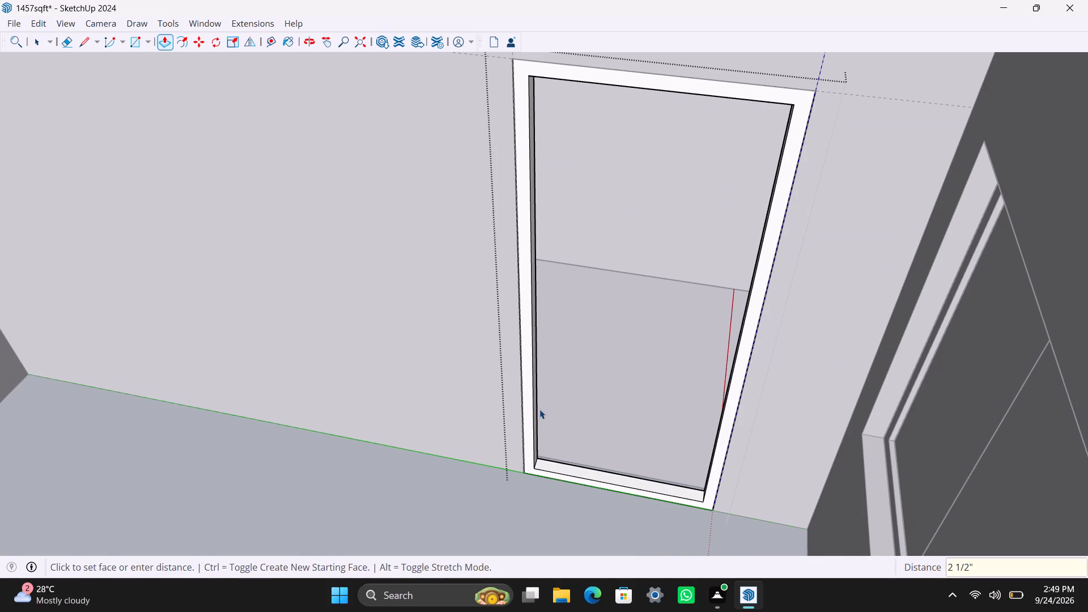
Draw a 6' 8" by 2' 8" panel rectangle filling the inside of the door frame and make it a group.
scroll(539, 405, down, 3)
key(r)
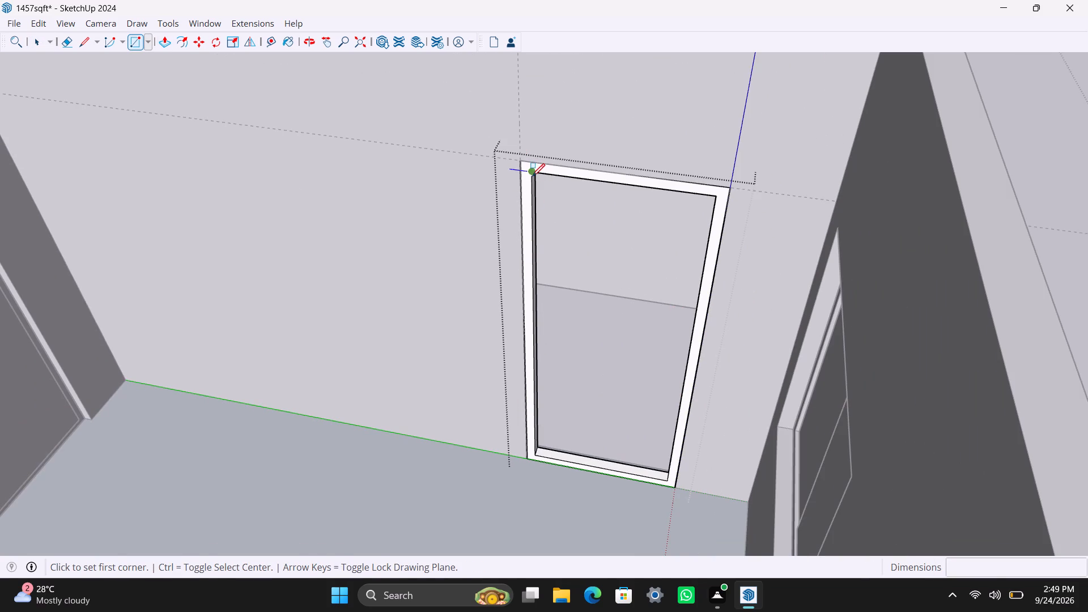
click(532, 177)
click(665, 479)
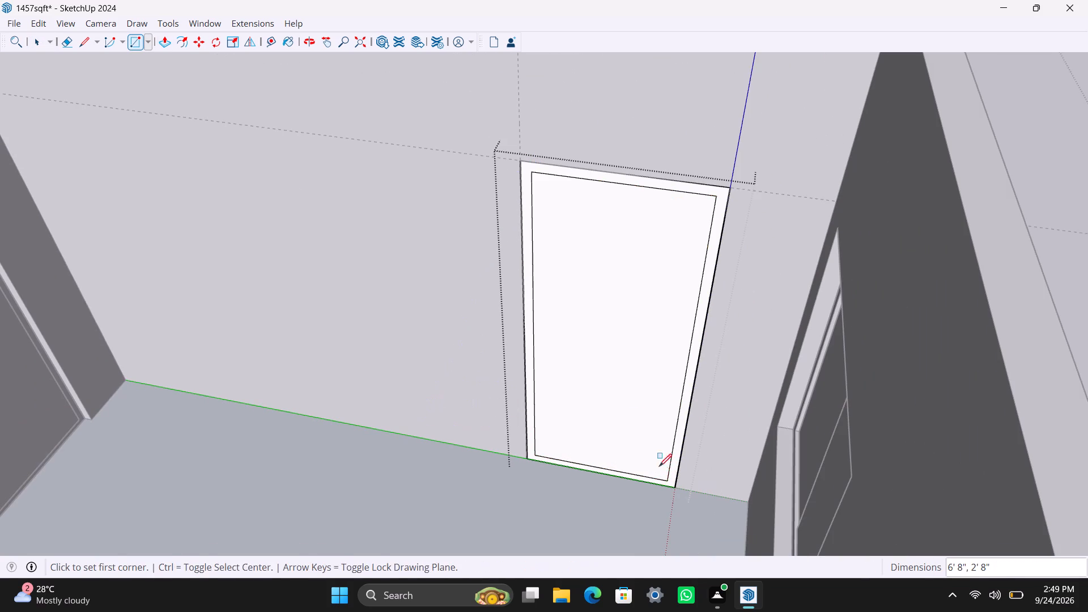
key(space)
double_click(627, 418)
right_click(622, 413)
click(715, 206)
Extrude the door panel face 18 mm inside its group.
triple_click(615, 353)
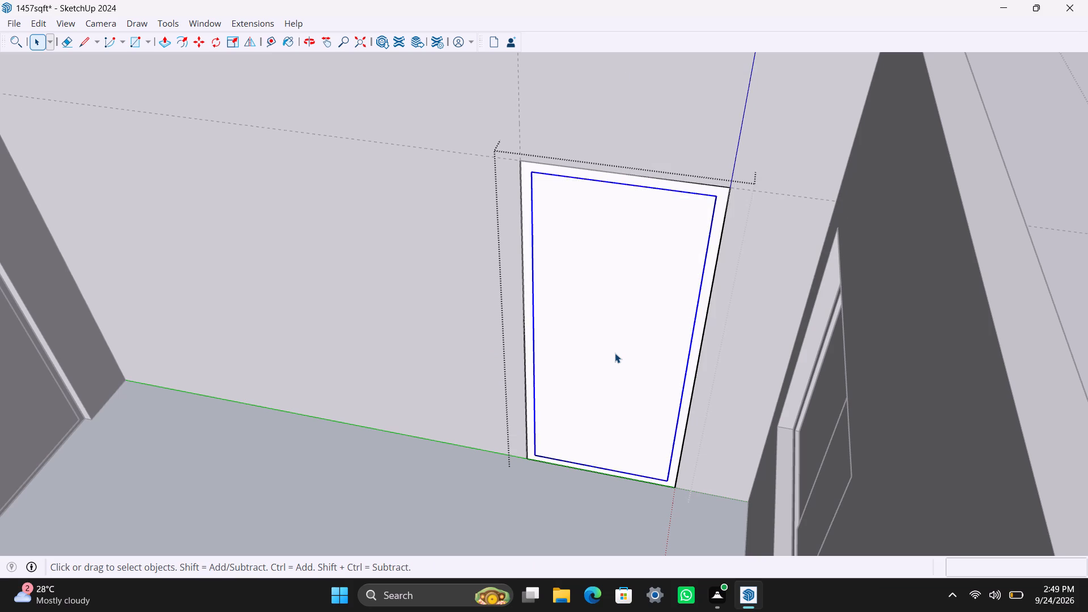
key(p)
drag(615, 353, 615, 342)
key(1)
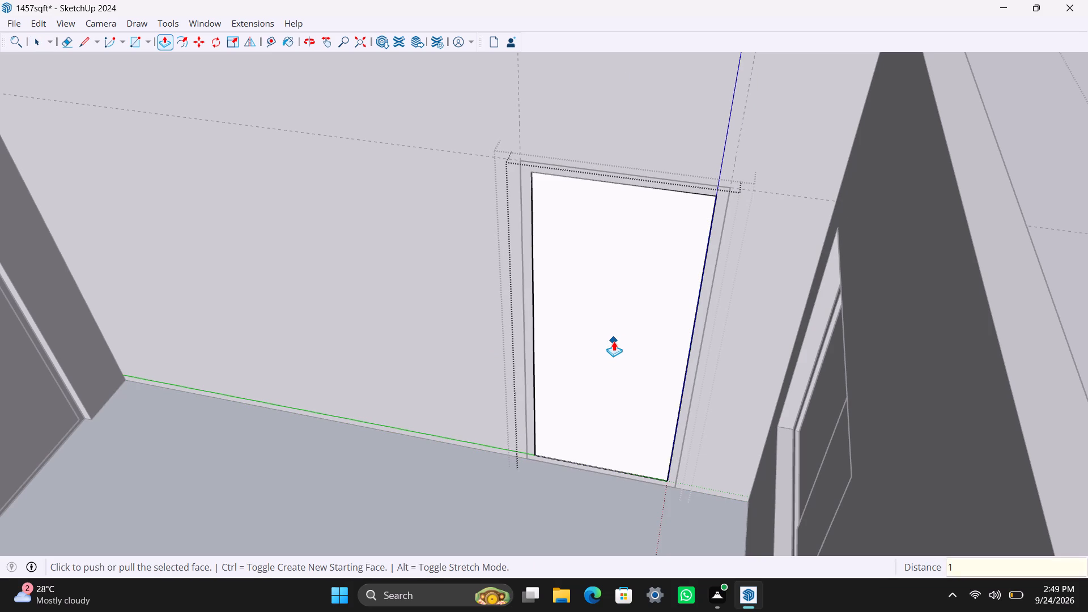
text(8MM)
key(Return)
key(space)
Place a horizontal guide 4' below the door panel's top edge and another 8" above that guide.
key(t)
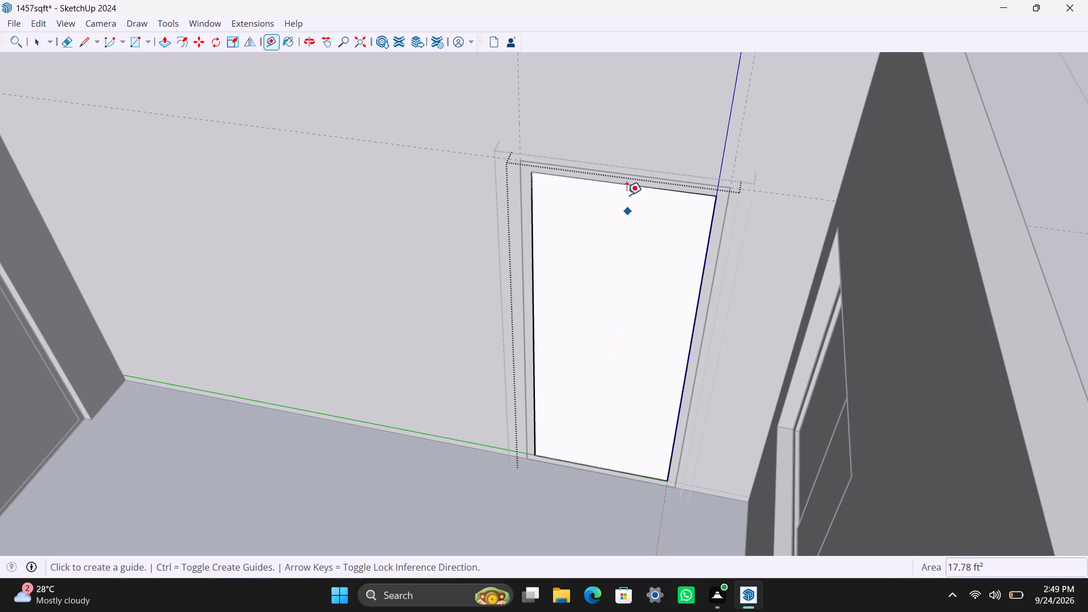
click(627, 187)
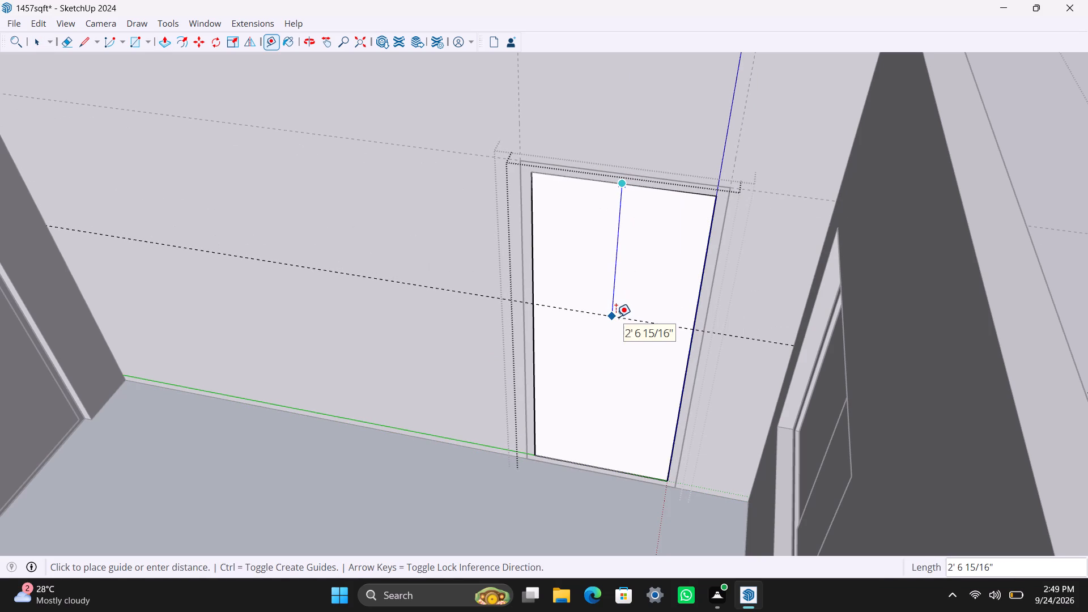
text(4')
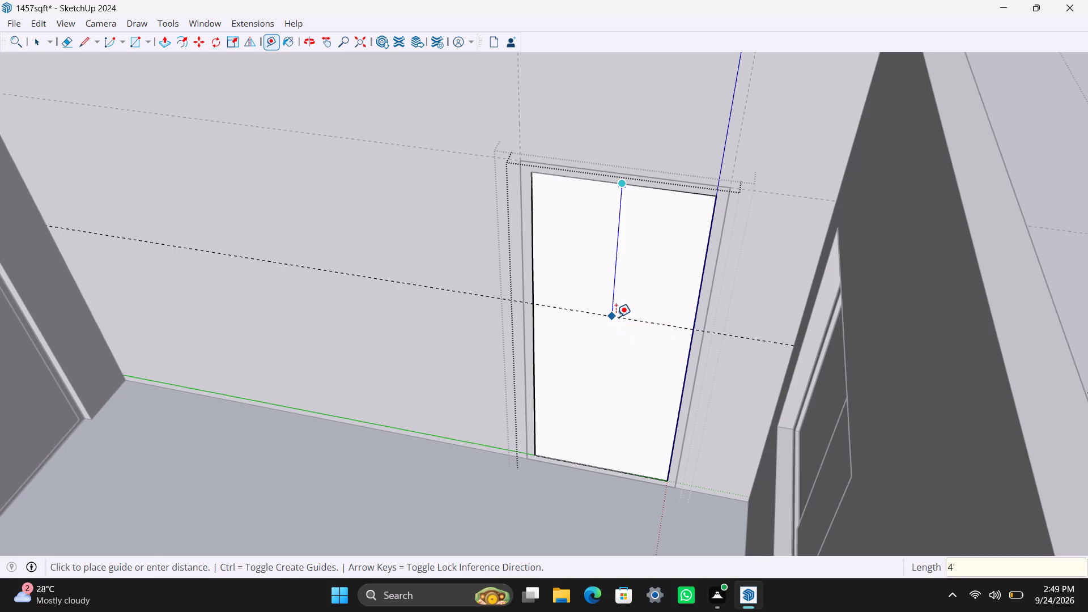
key(Return)
click(625, 377)
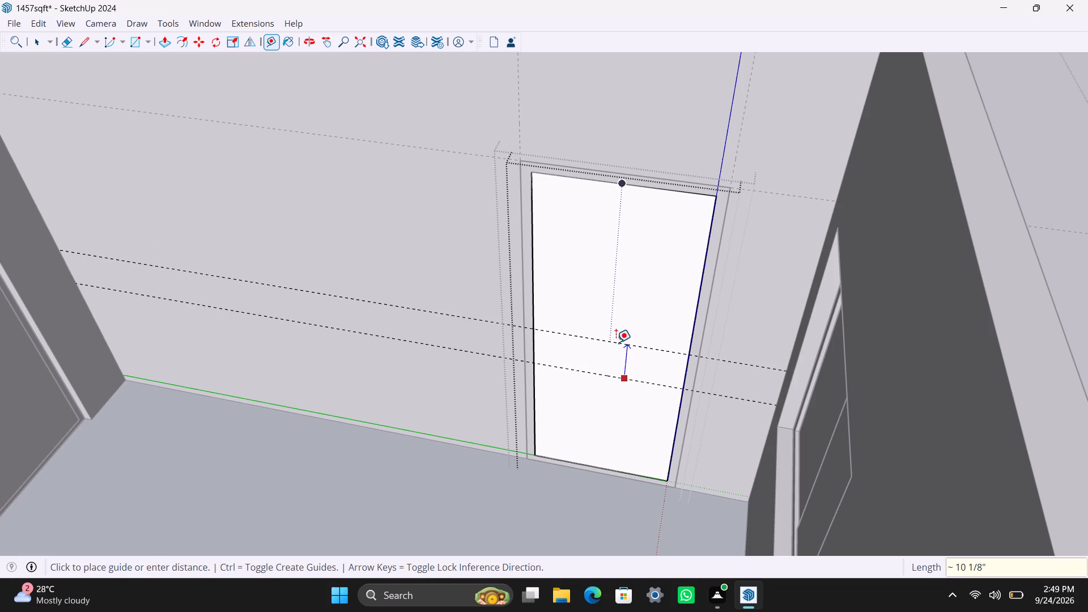
text(8")
key(Return)
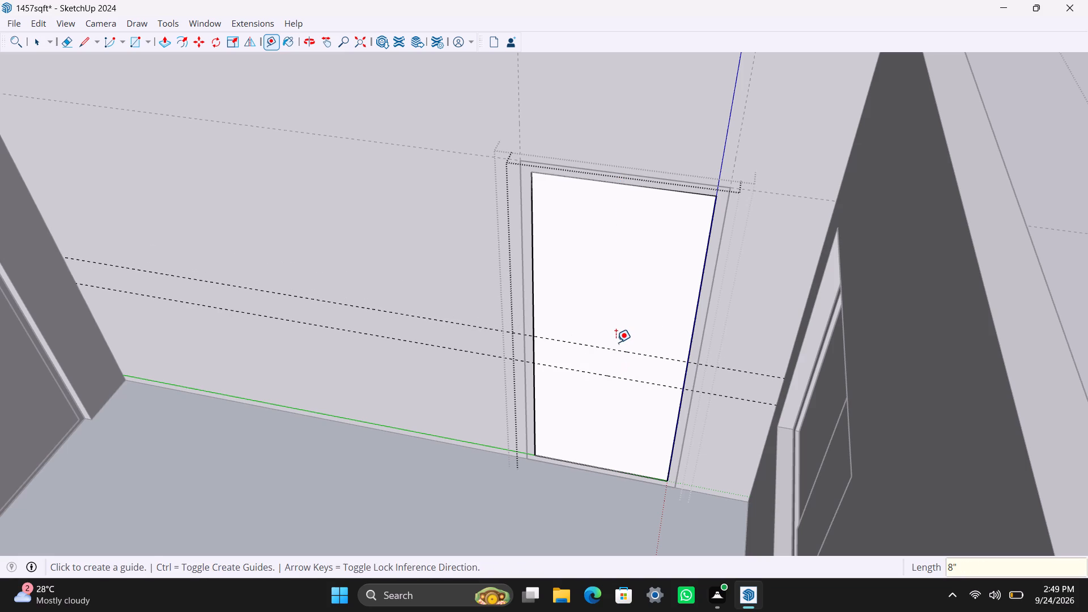
key(space)
Place a vertical guide 6" in from the door panel's left edge and another 1.5" further in.
key(t)
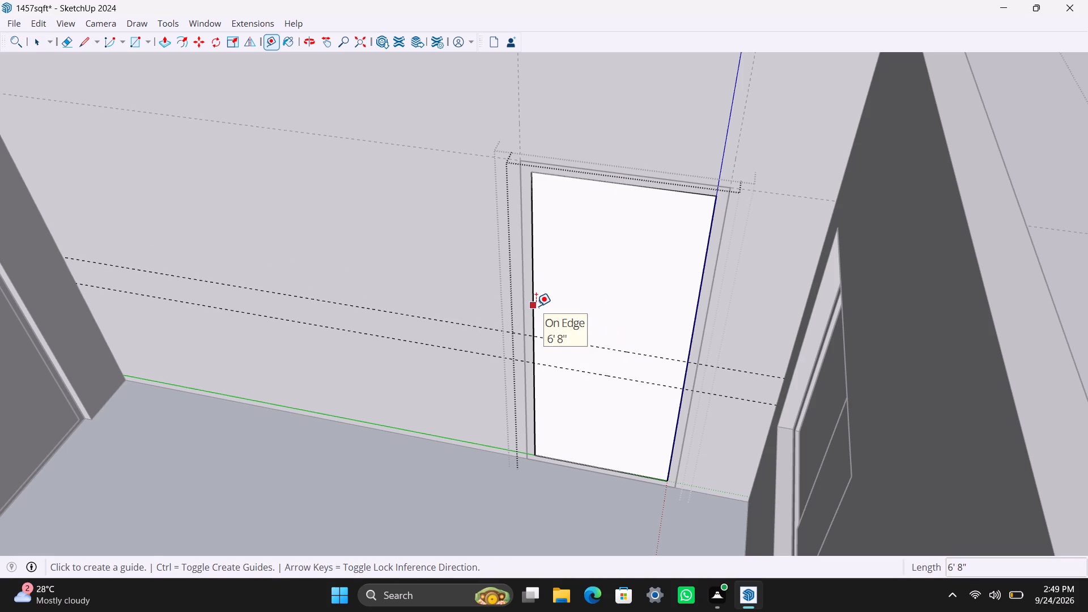
click(536, 306)
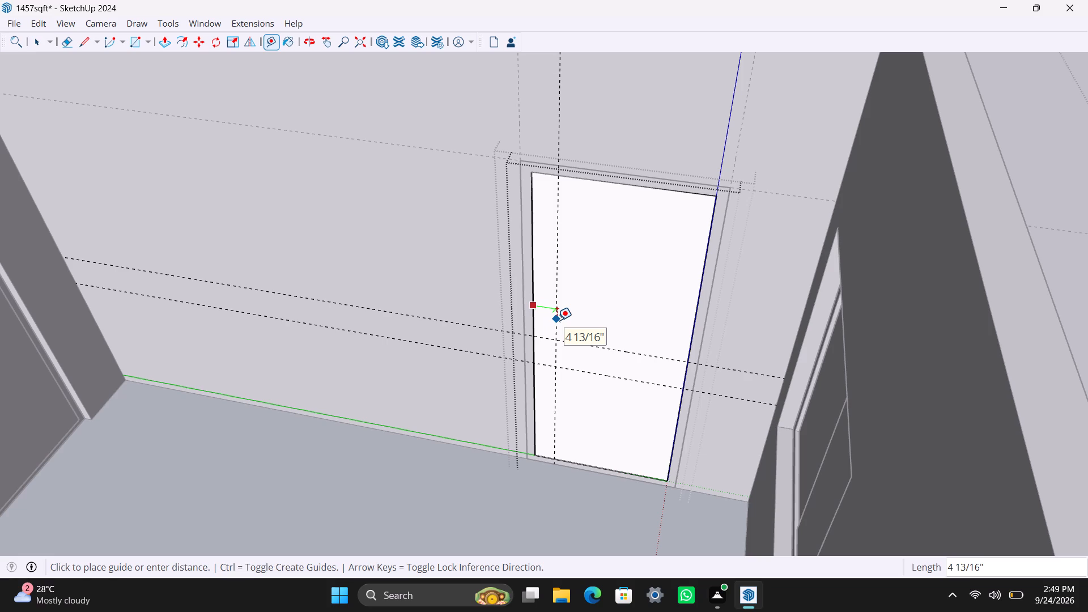
key(6)
key(shift+quotedbl)
key(Return)
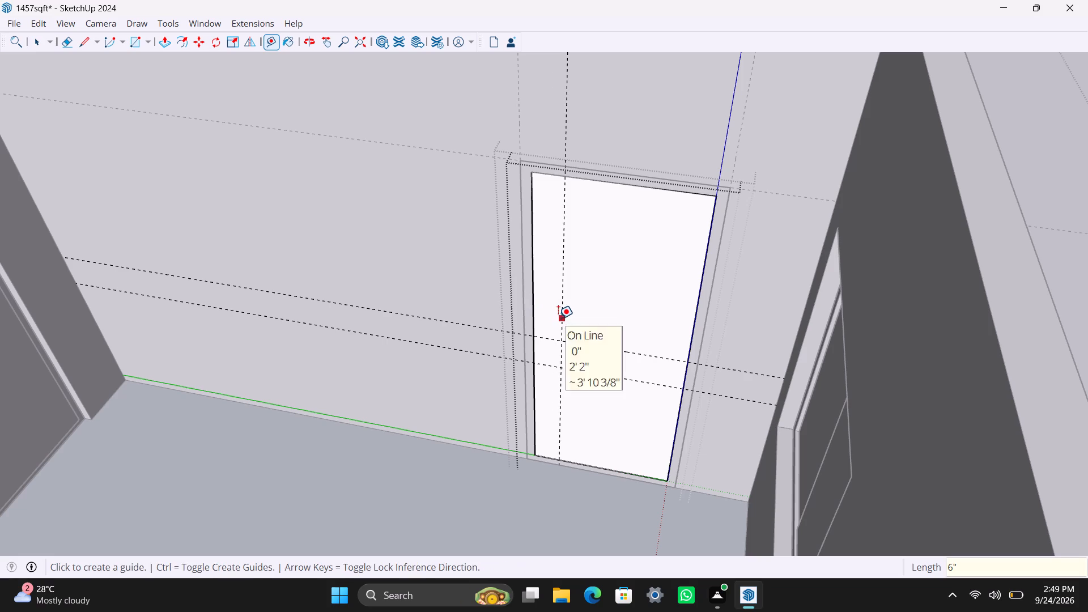
click(558, 318)
text(1.5")
key(Return)
key(space)
Draw an 8" by 1.5" handle rectangle between the guide intersections on the door panel and make it a group.
scroll(569, 363, up, 3)
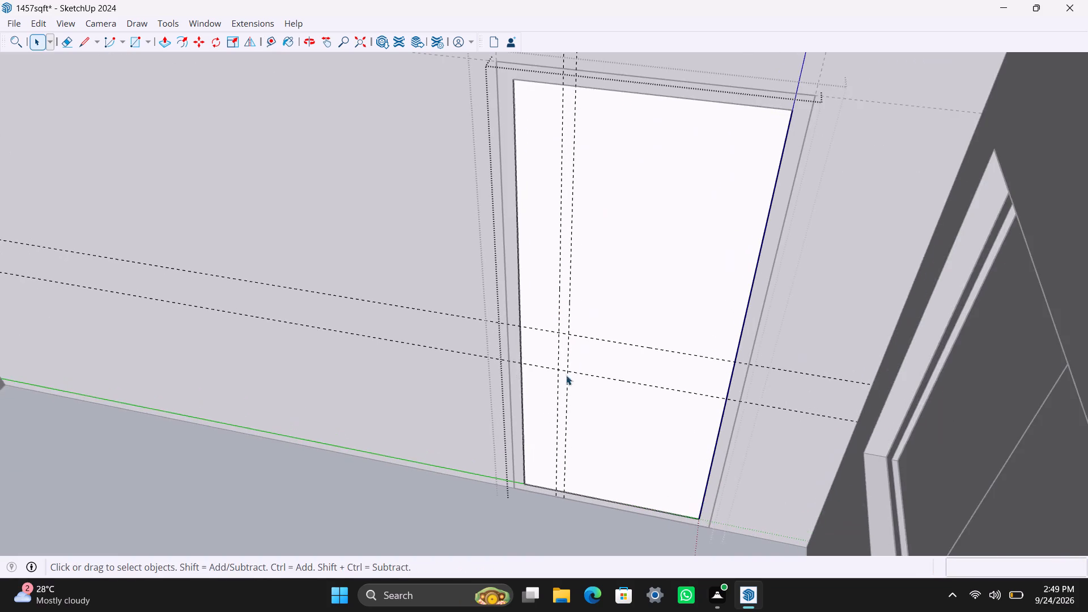
middle_drag(572, 379, 610, 385)
scroll(568, 361, up, 3)
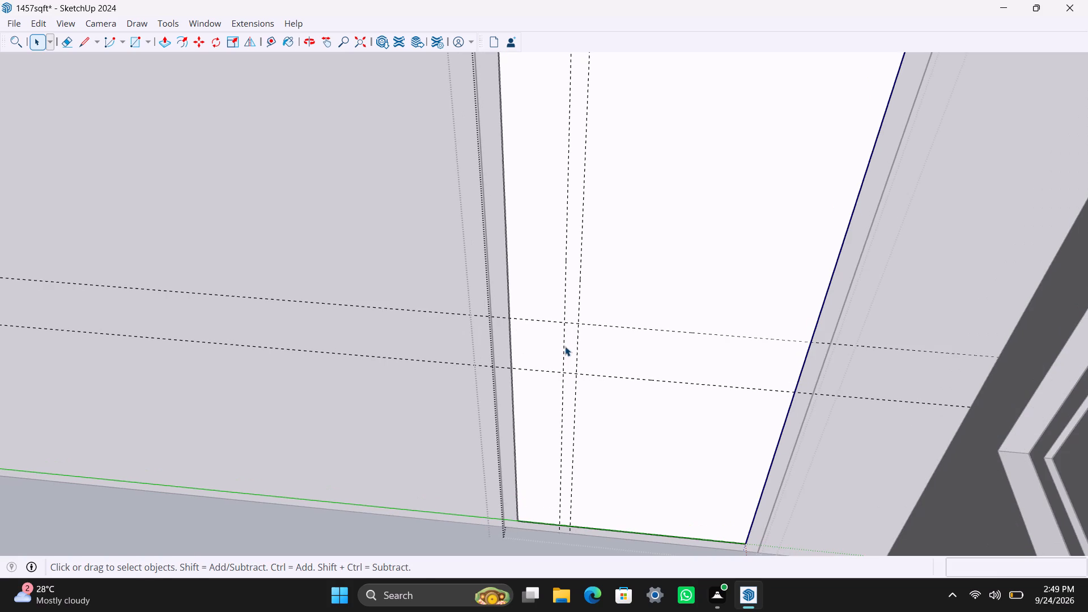
key(r)
click(567, 322)
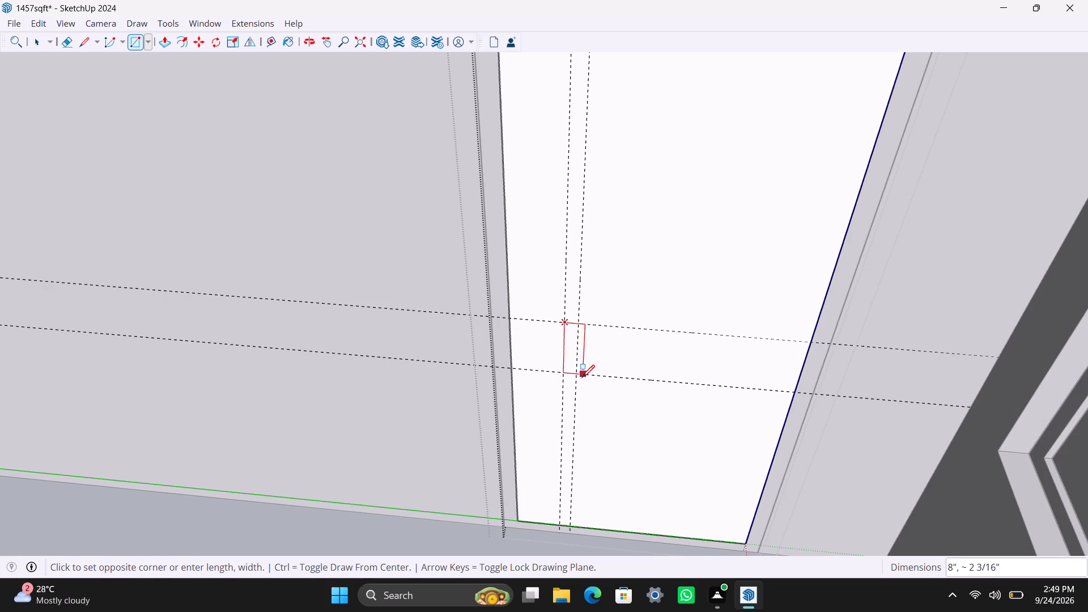
click(578, 378)
key(space)
double_click(574, 364)
right_click(571, 360)
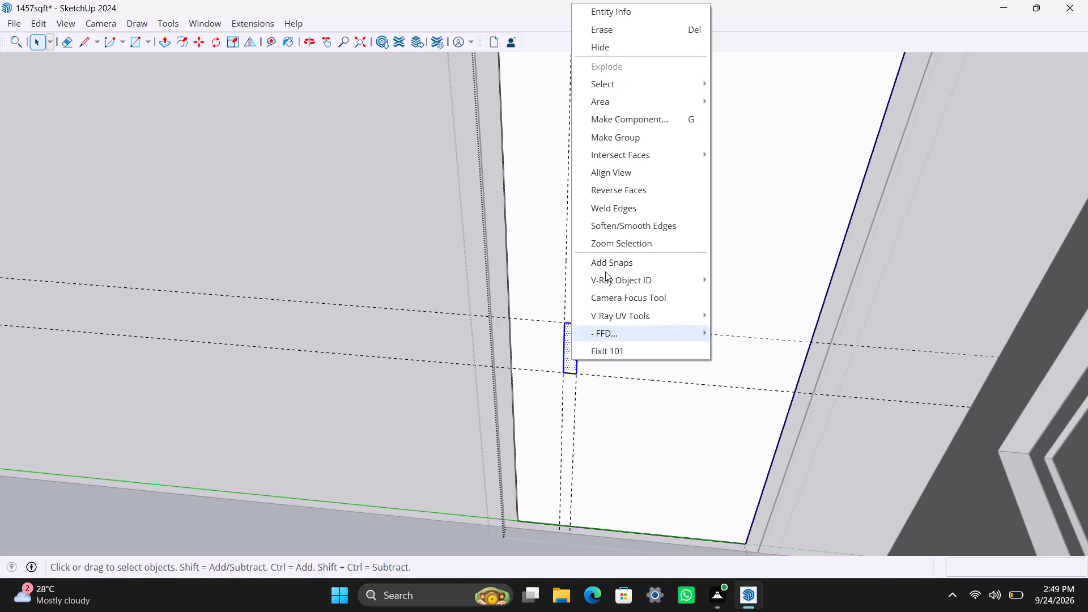
click(634, 137)
Extrude the door handle face 0.5" and exit the nested door groups.
scroll(574, 397, up, 5)
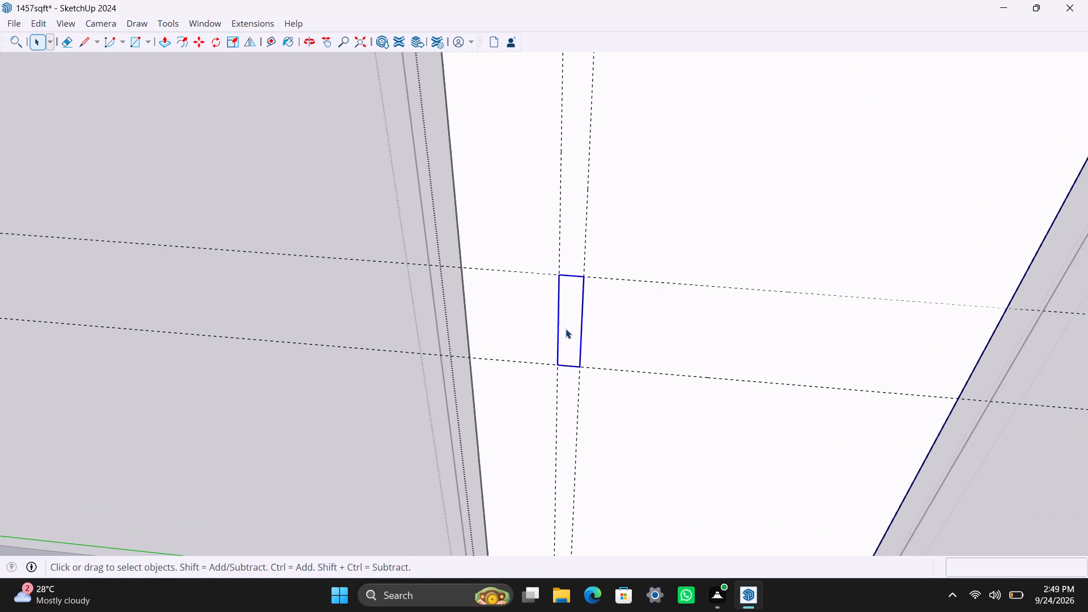
triple_click(566, 328)
key(p)
click(566, 328)
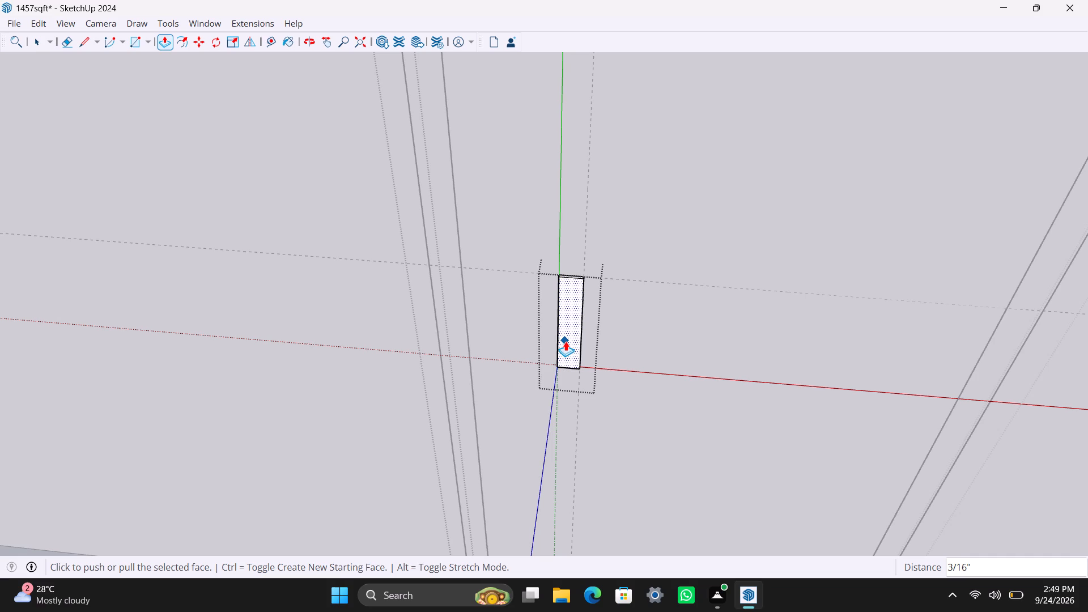
text(0.5")
key(Return)
key(space)
scroll(543, 318, down, 20)
scroll(543, 318, down, 2)
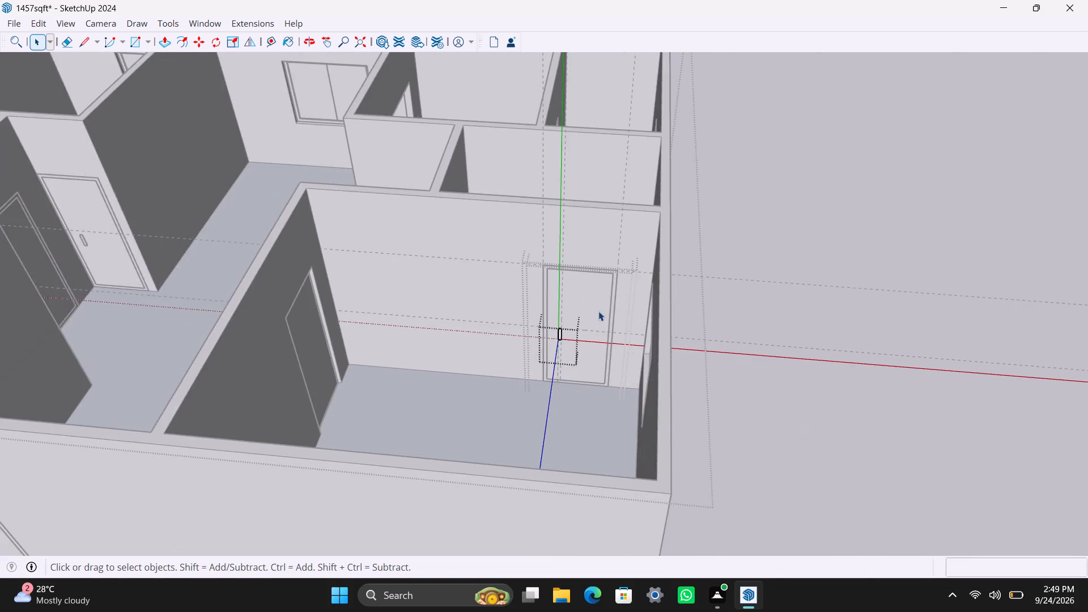
scroll(598, 311, down, 3)
triple_click(756, 141)
click(757, 141)
double_click(758, 144)
Delete all construction guides from the model.
scroll(567, 322, down, 2)
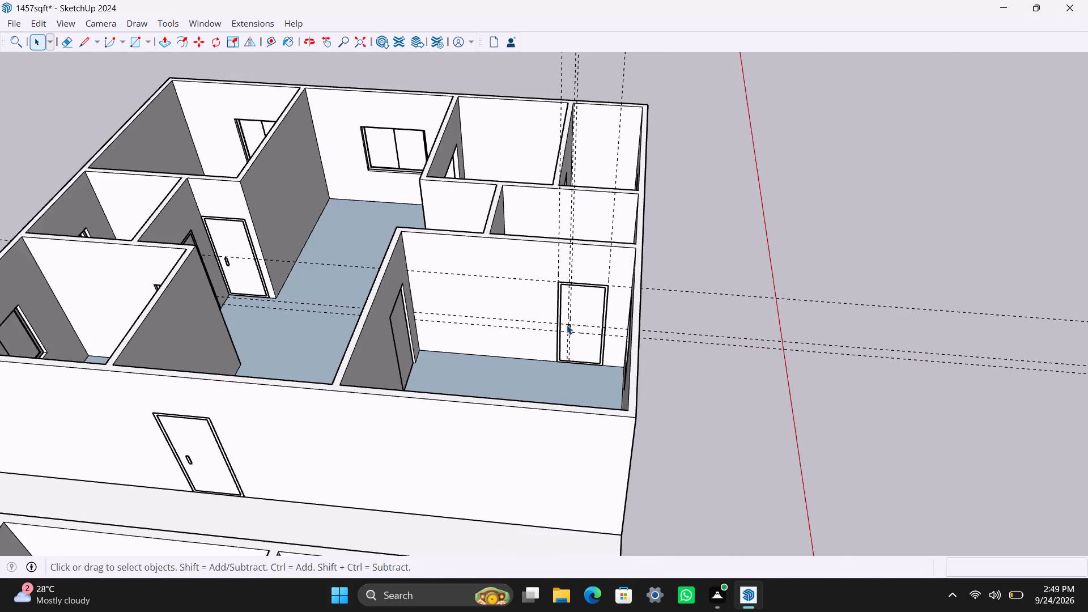
scroll(567, 325, down, 2)
middle_drag(516, 369, 614, 396)
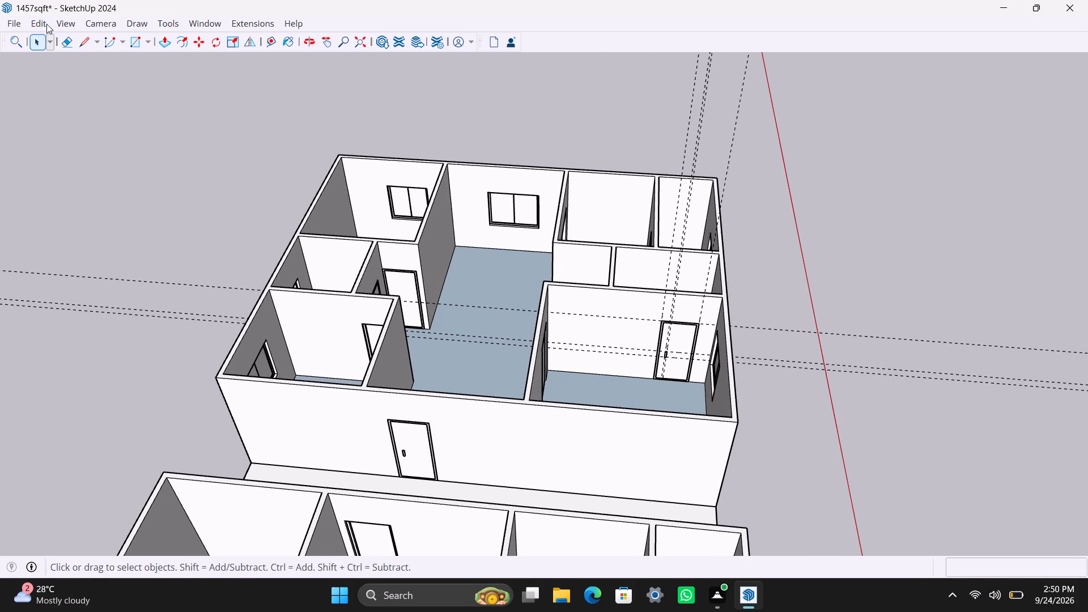
click(13, 22)
click(29, 22)
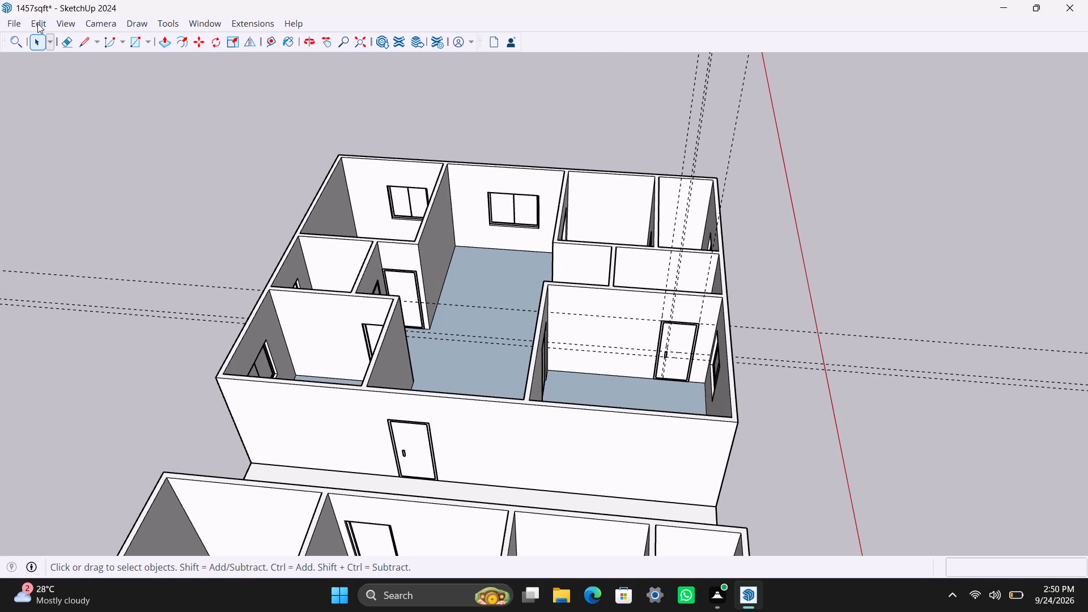
click(37, 23)
click(80, 169)
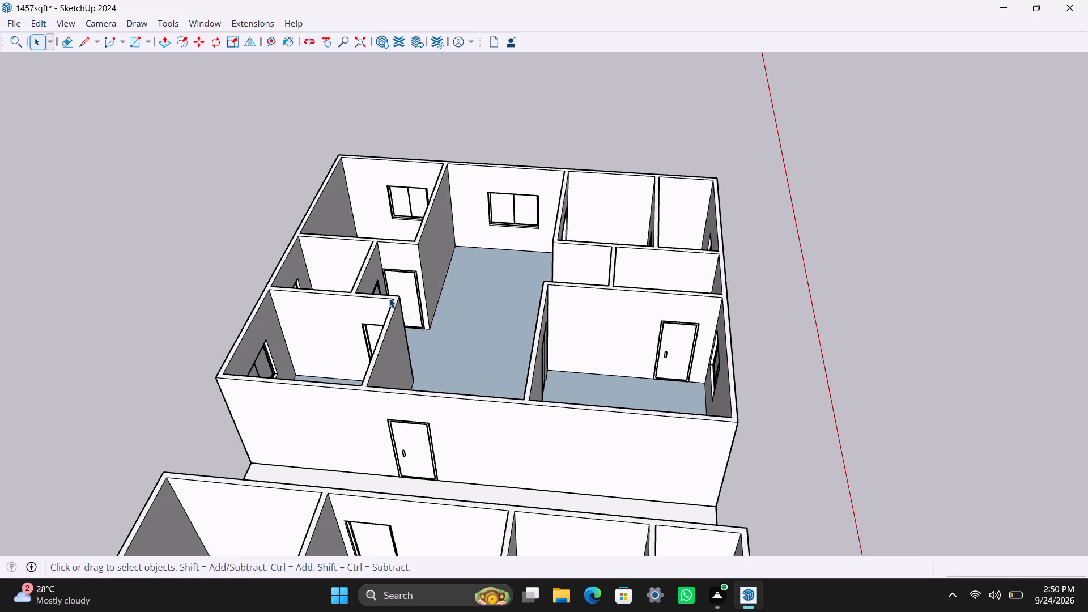
Delete the blue floor face of the central hall inside the floor plan group.
triple_click(448, 332)
click(458, 332)
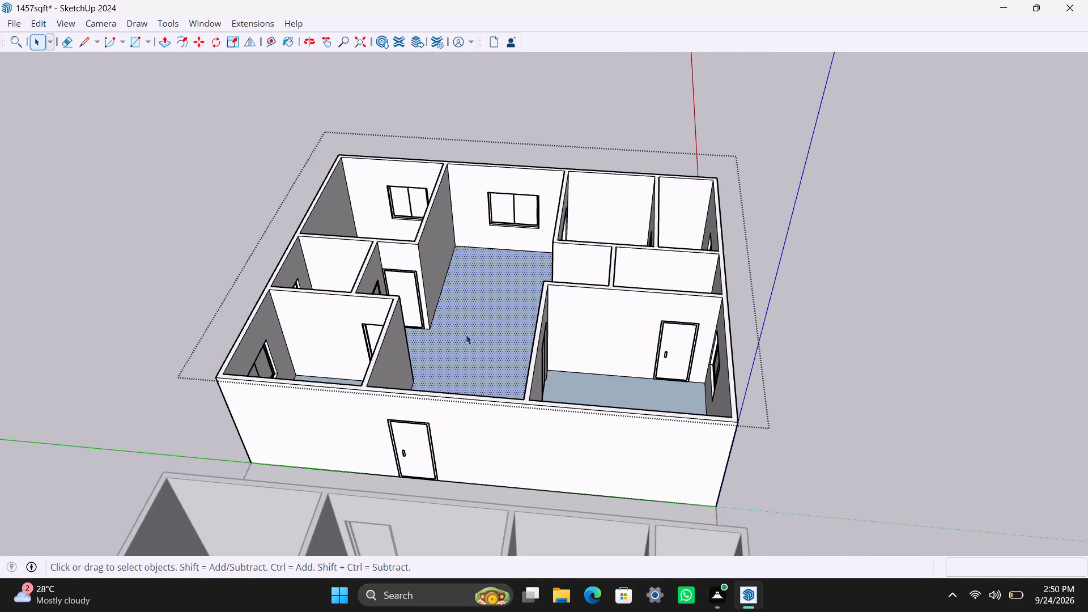
key(Delete)
Delete the floor face of the large front corner room across from the central hall and exit the floor plan group.
click(667, 396)
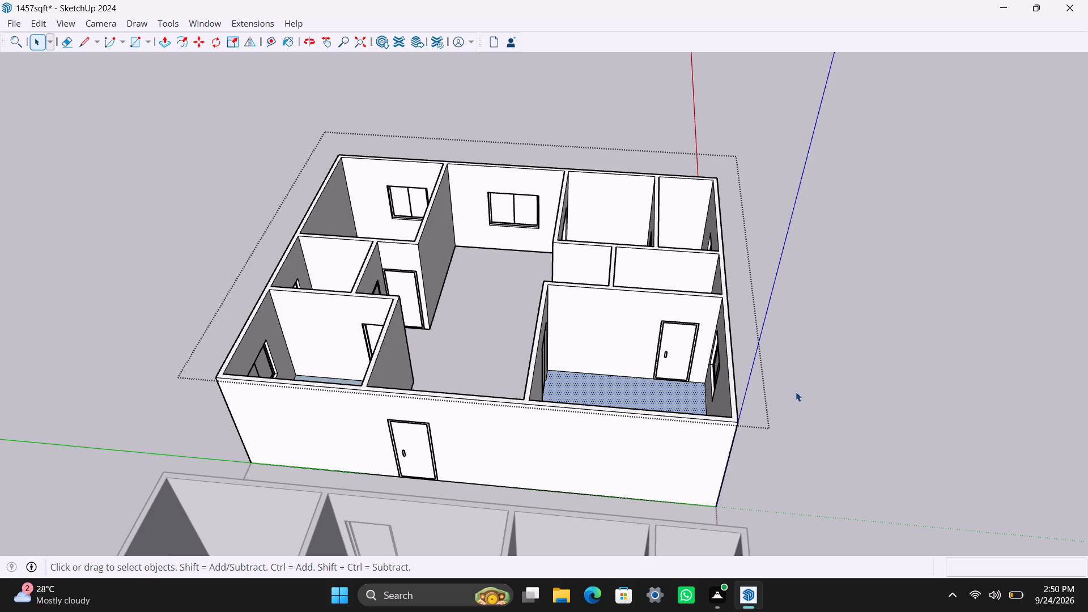
key(Delete)
click(891, 349)
Delete the four remaining blue room floor faces inside the floor plan group, save the model and exit the group.
scroll(569, 126, down, 2)
middle_drag(537, 263, 542, 549)
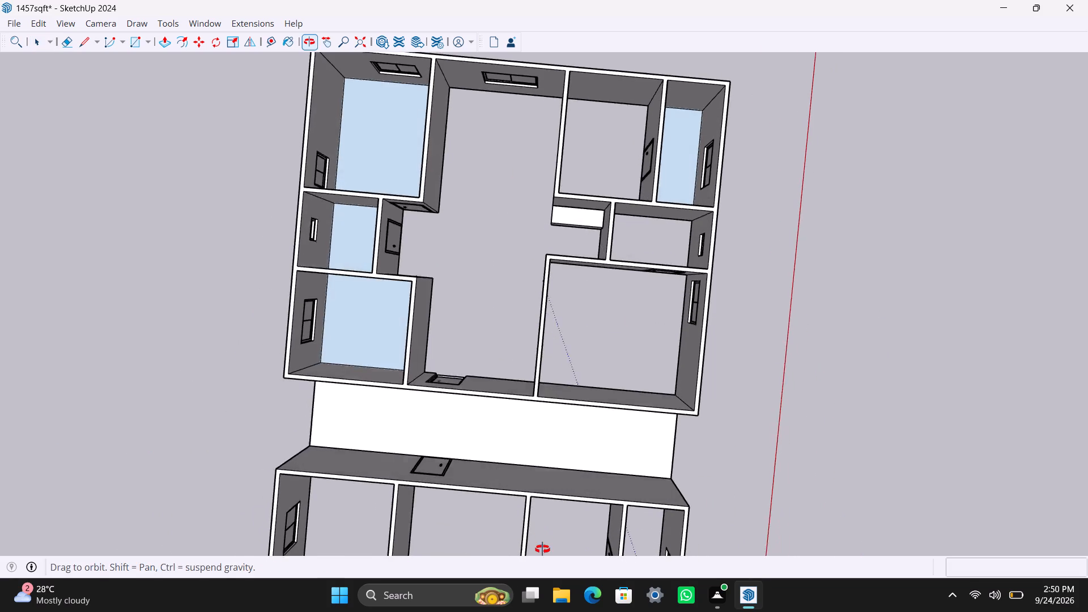
middle_drag(542, 549, 539, 546)
scroll(383, 341, up, 2)
click(379, 331)
double_click(370, 321)
click(368, 314)
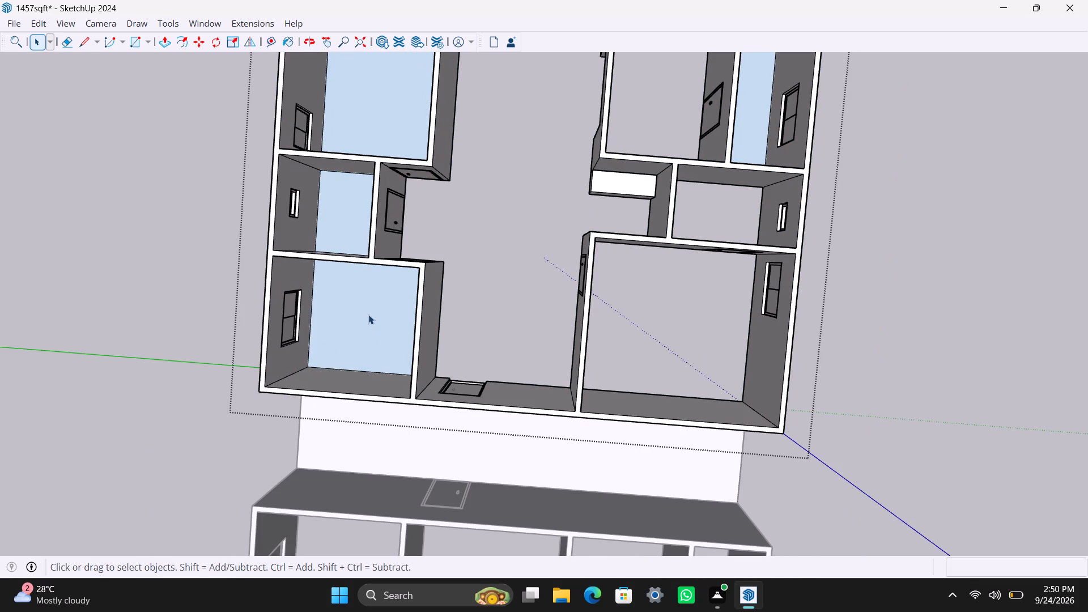
shift+click(341, 209)
shift+click(359, 130)
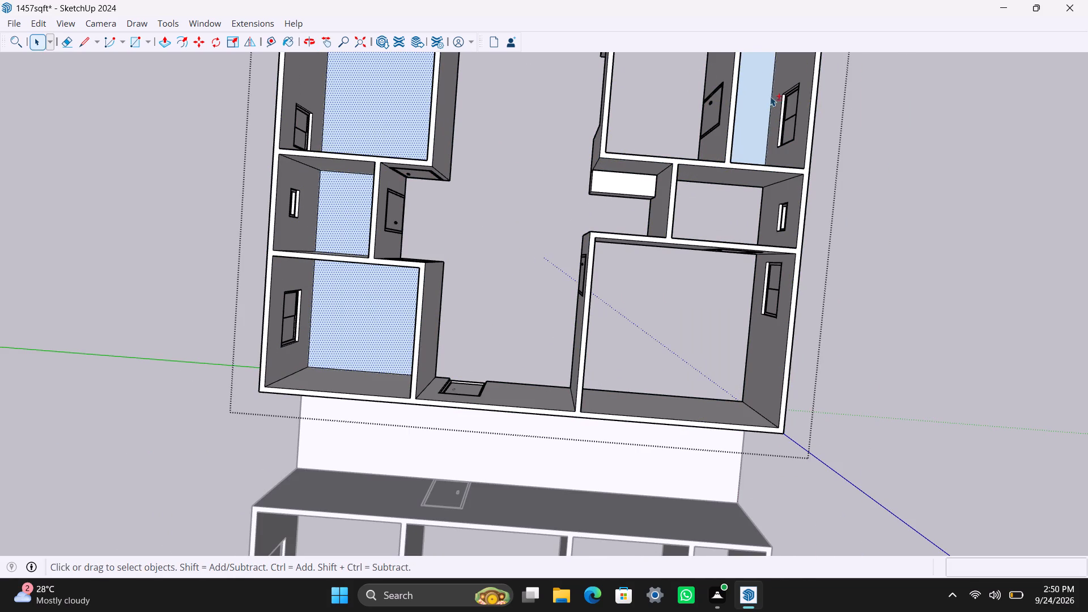
shift+click(742, 115)
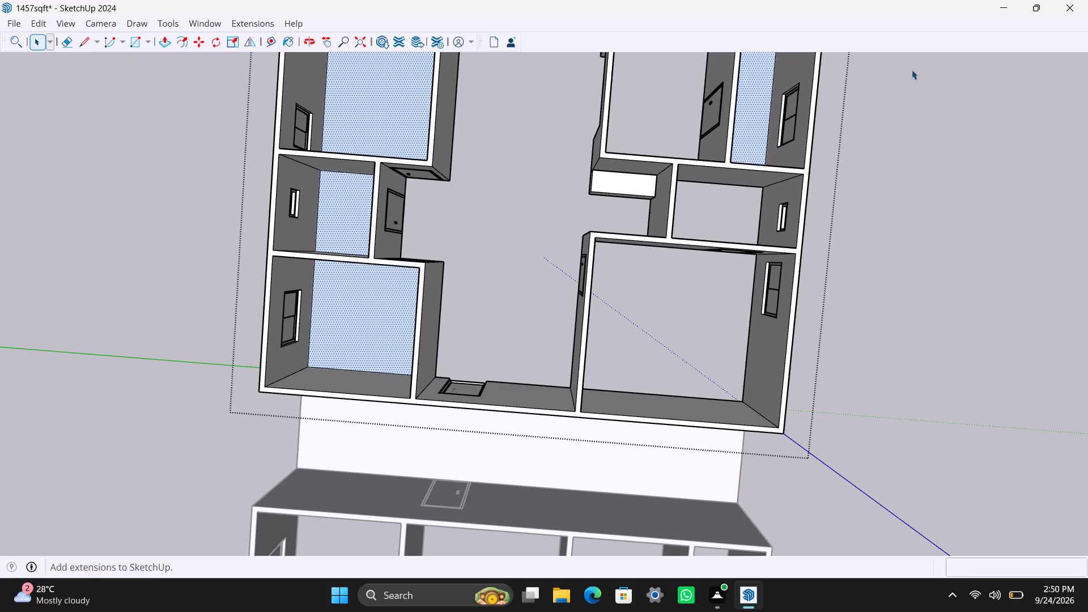
key(Delete)
key(ctrl+s)
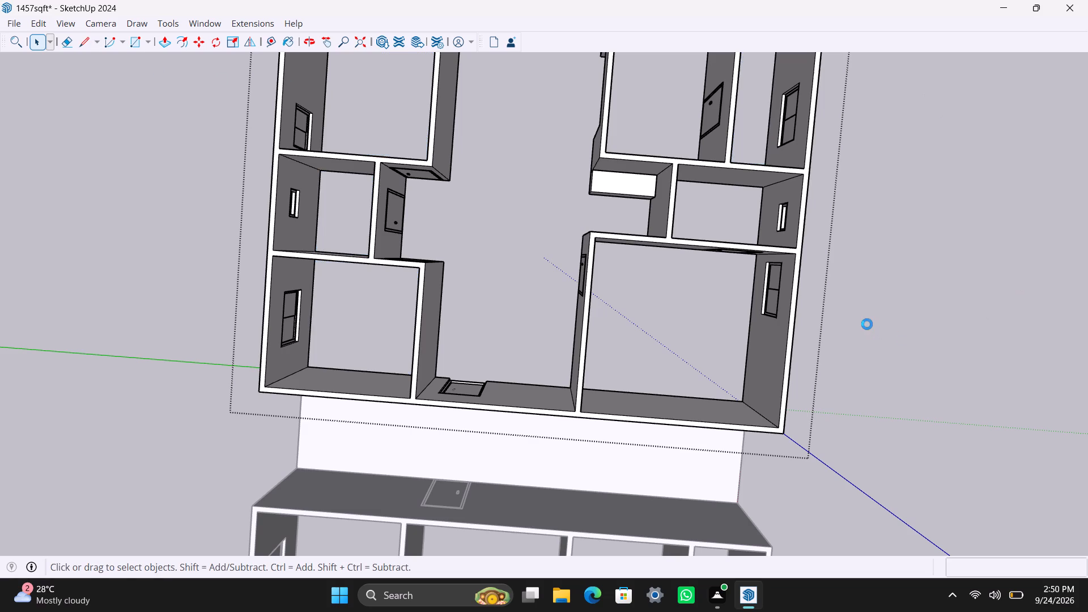
key(space)
scroll(860, 336, down, 2)
click(869, 335)
Examine the rooms, doors and windows of both house units from above.
scroll(685, 326, down, 2)
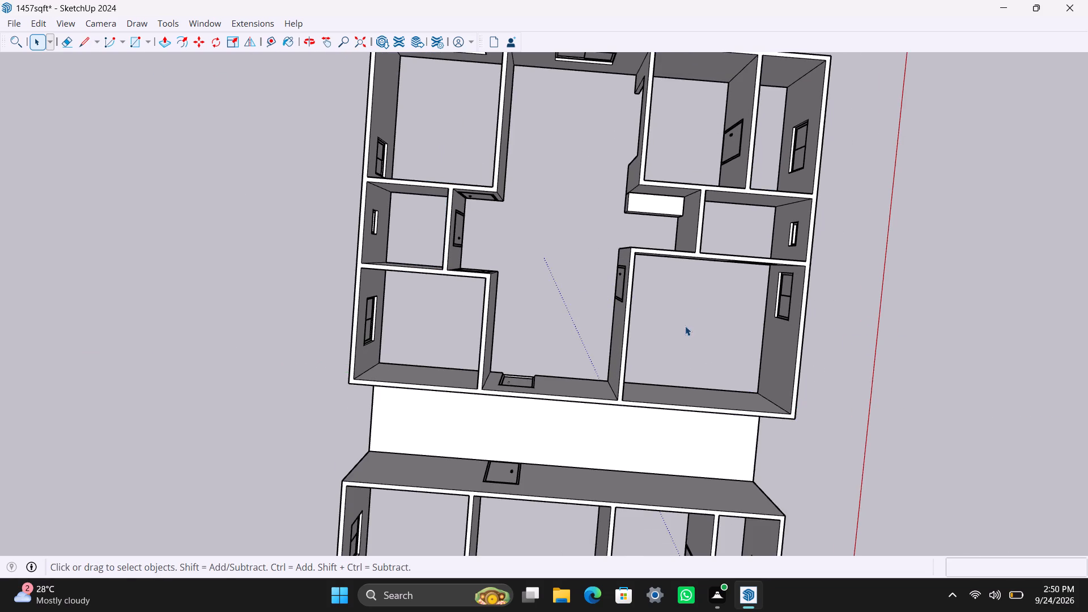
scroll(685, 326, down, 1)
middle_drag(628, 402, 193, 209)
scroll(313, 362, down, 3)
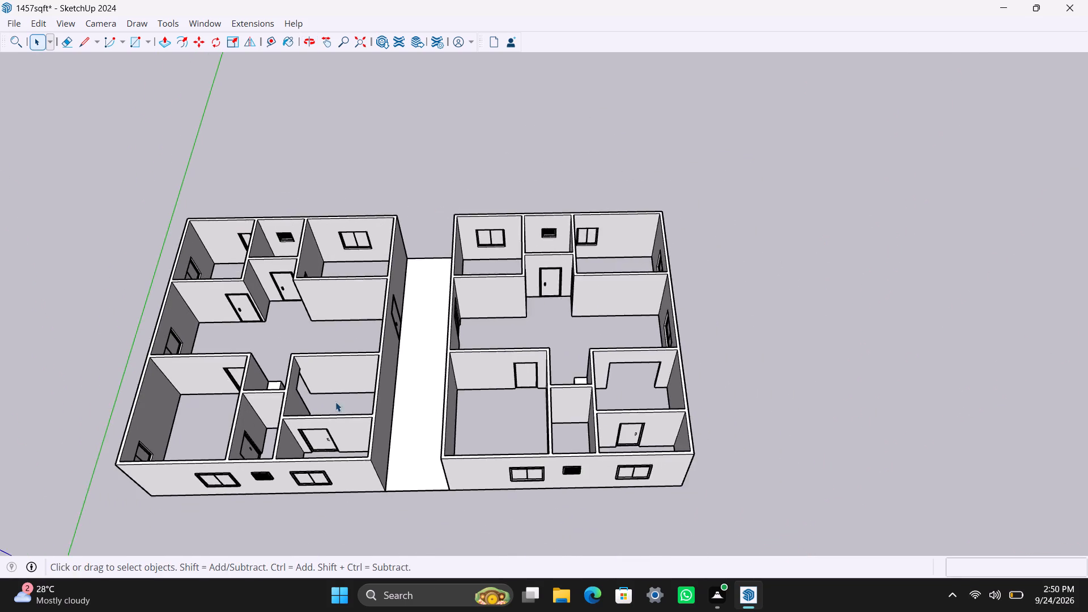
scroll(338, 413, up, 2)
scroll(388, 435, up, 2)
middle_drag(397, 437, 451, 378)
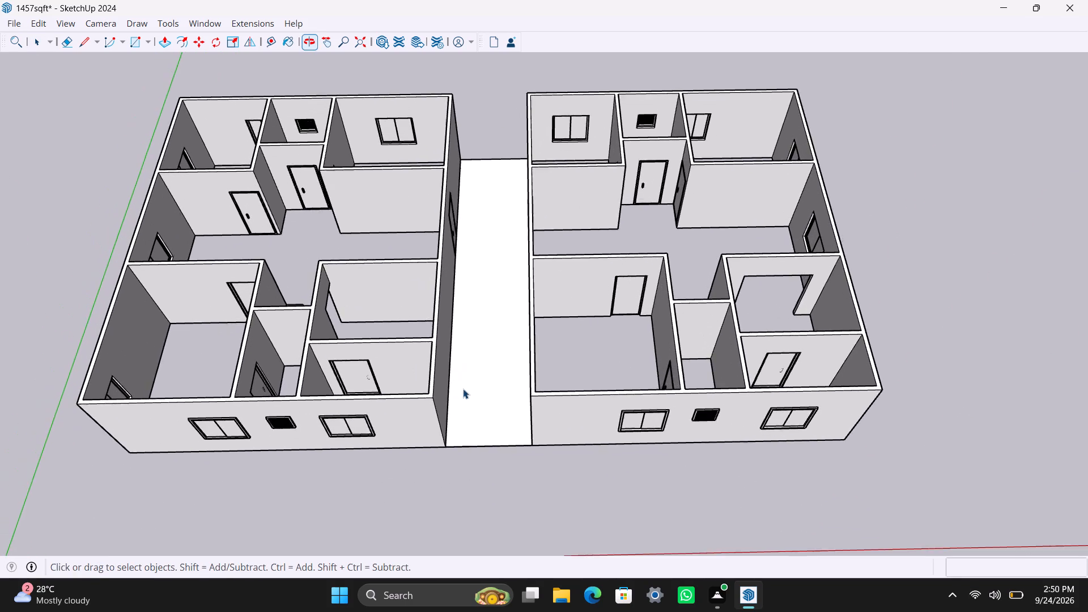
scroll(466, 392, up, 3)
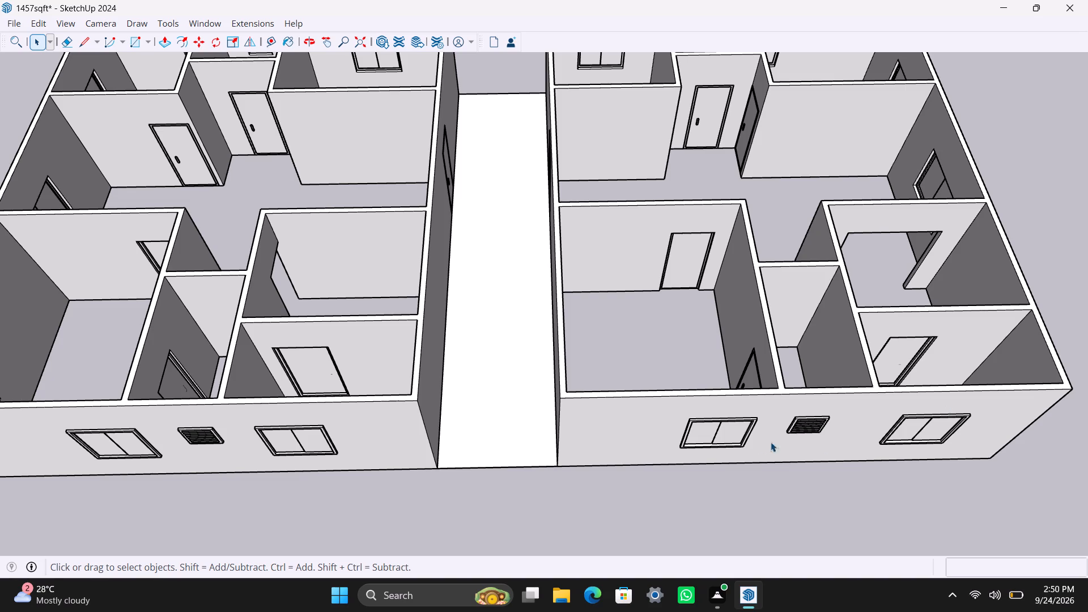
scroll(219, 257, down, 4)
shift+middle_drag(259, 308, 407, 304)
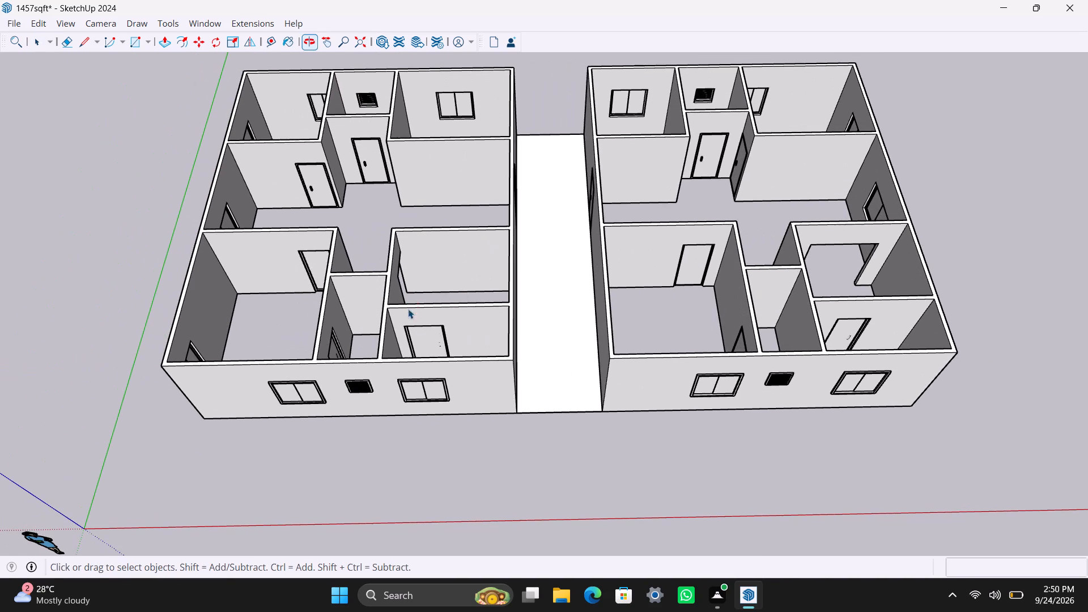
Draw a rectangle corner to corner across the underside of the unit nearest the origin and make it a group.
middle_drag(479, 367, 471, 0)
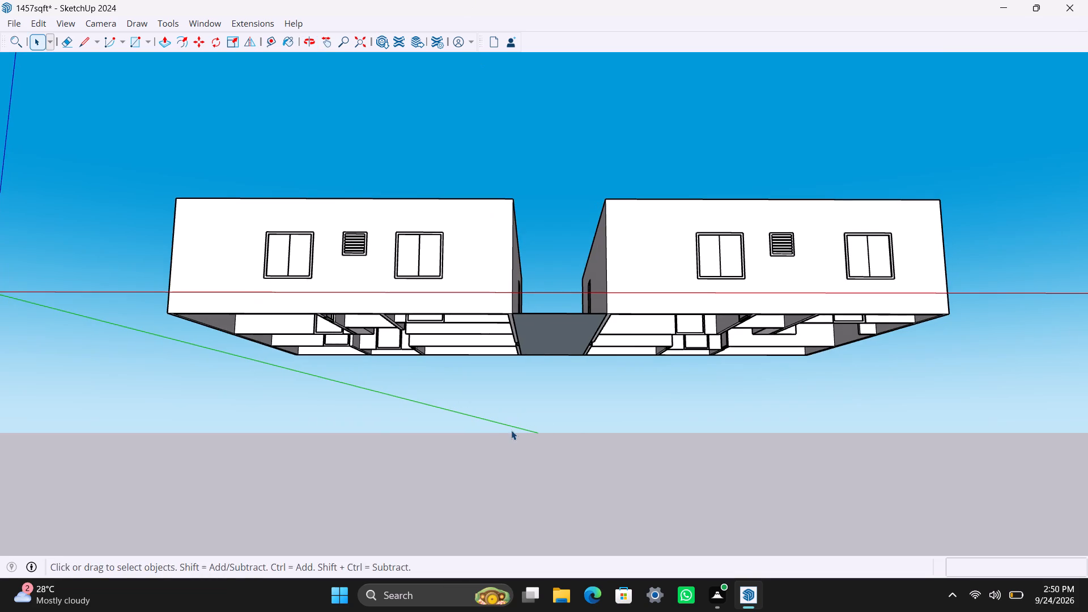
middle_drag(512, 430, 440, 92)
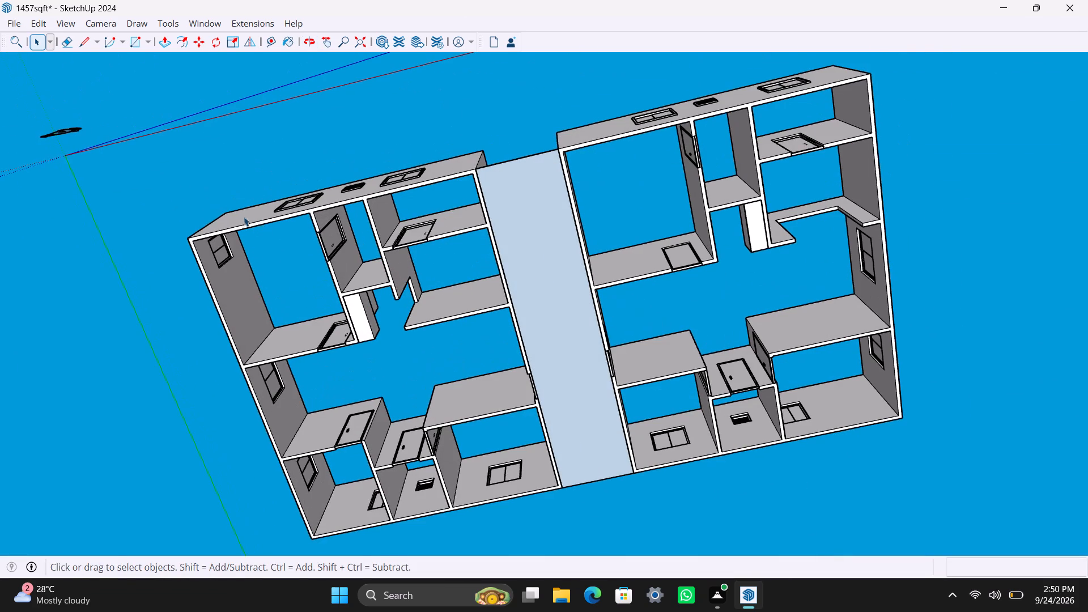
scroll(242, 218, up, 1)
key(r)
drag(179, 242, 180, 258)
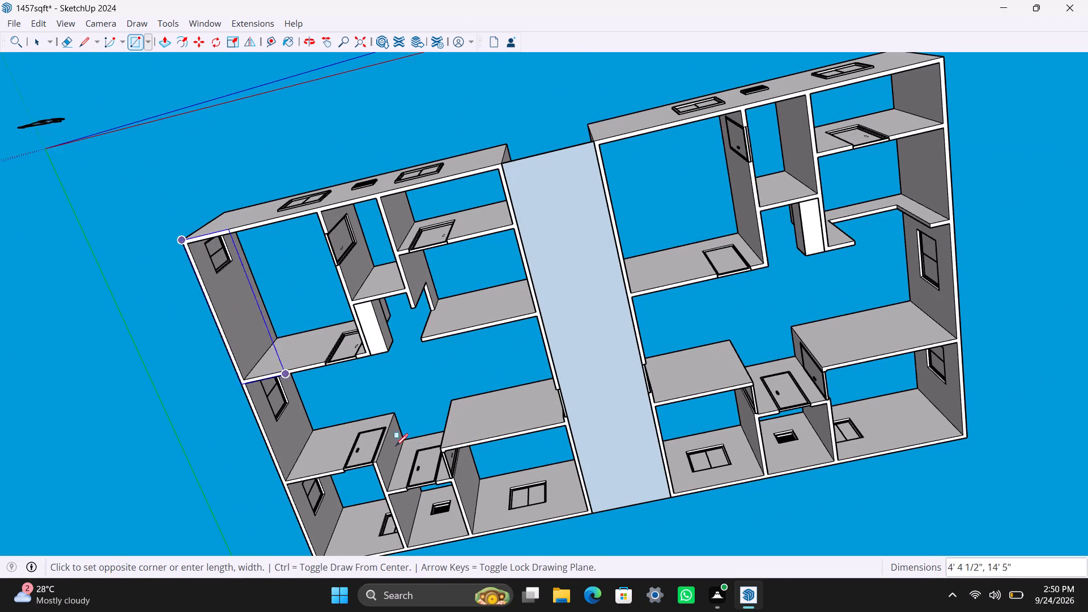
click(590, 517)
key(space)
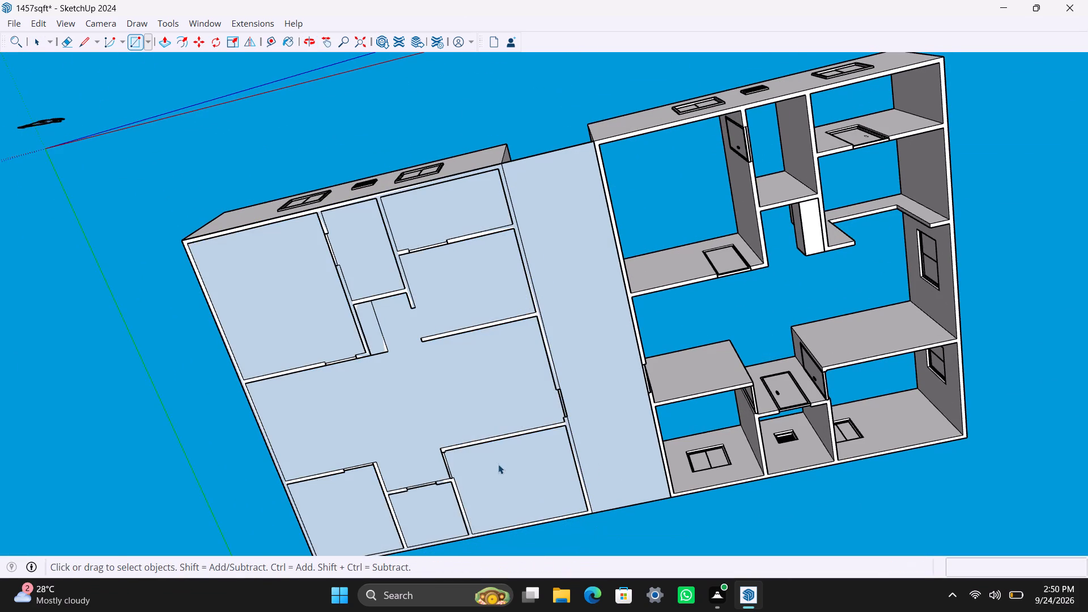
double_click(449, 414)
right_click(448, 414)
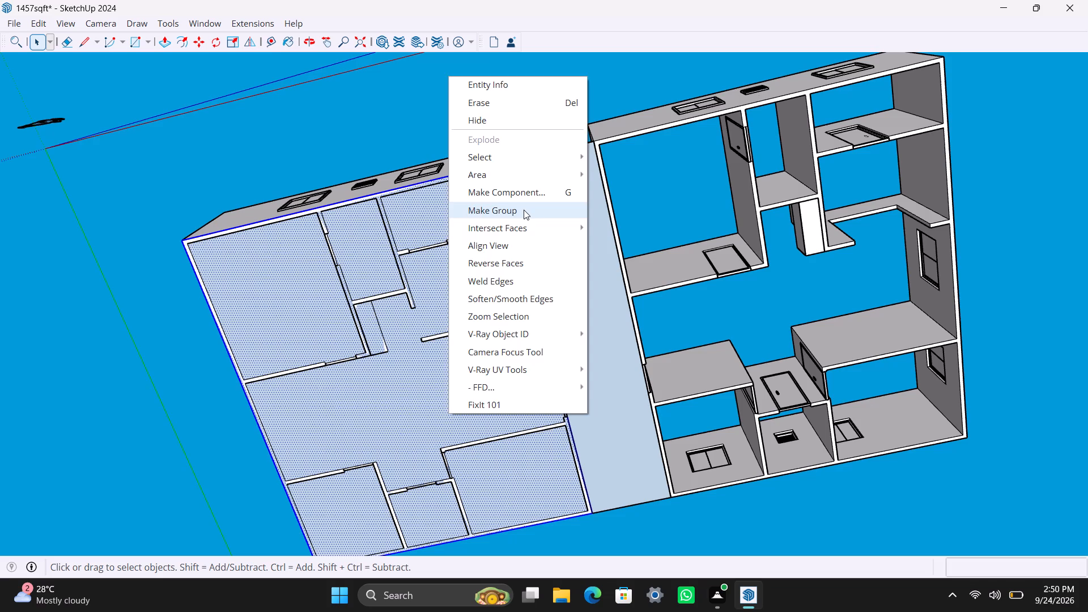
click(524, 210)
Extrude the grouped floor face under the unit nearest the origin by 6" and exit the group.
triple_click(411, 386)
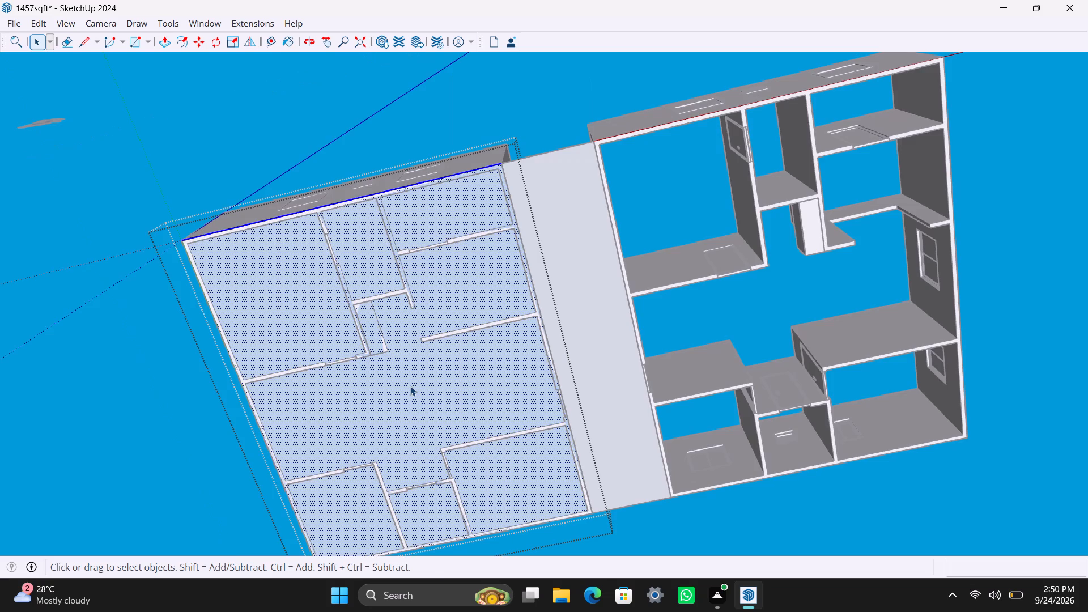
key(p)
click(410, 386)
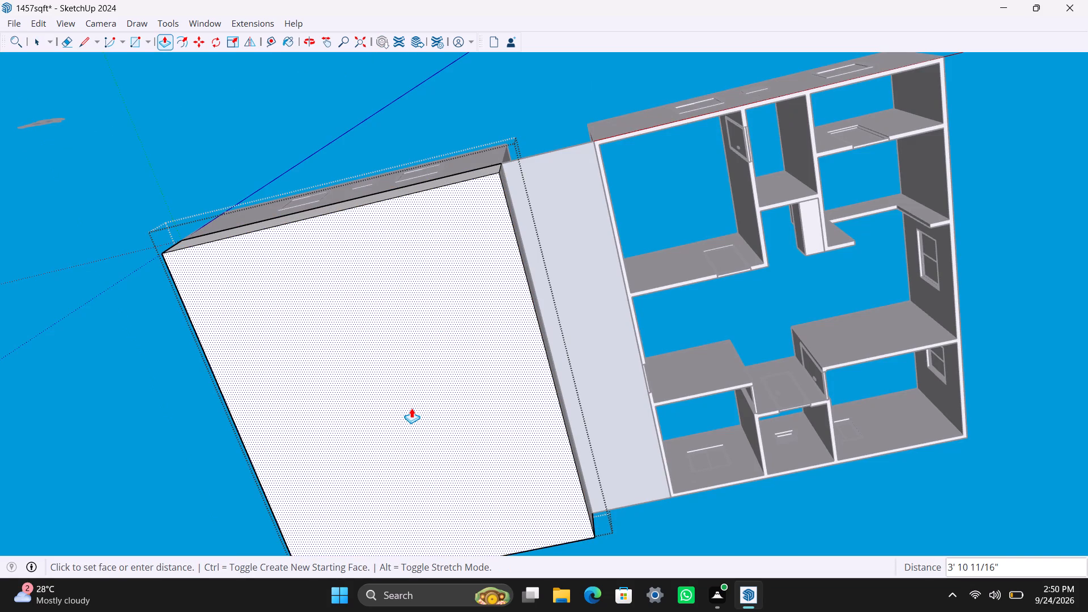
text(6")
key(Return)
key(space)
click(627, 382)
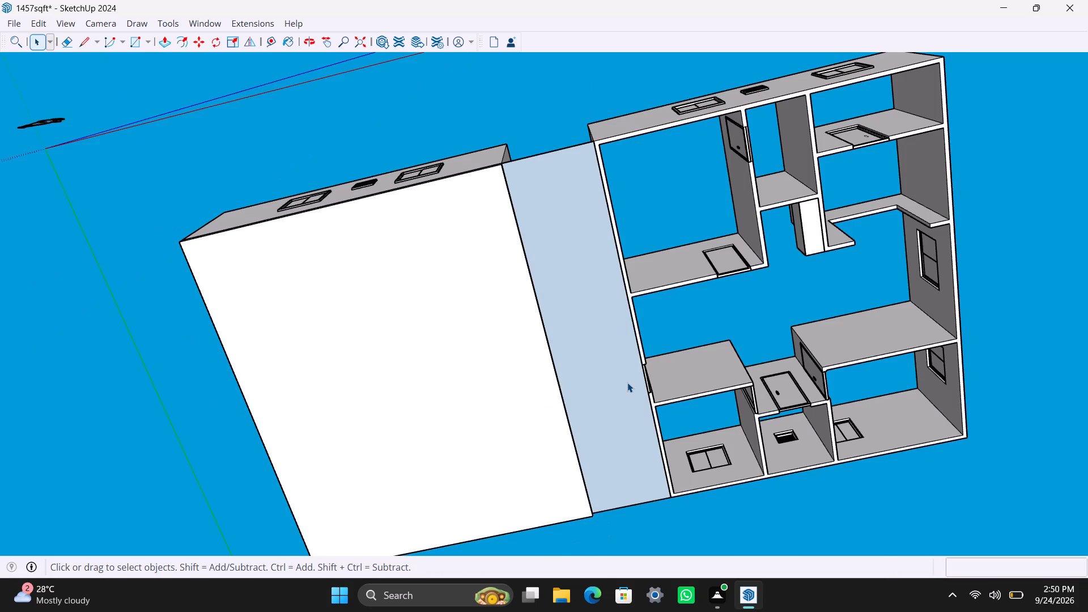
Extrude the underside of the passage strip between the two units by 6".
double_click(627, 382)
key(p)
click(627, 383)
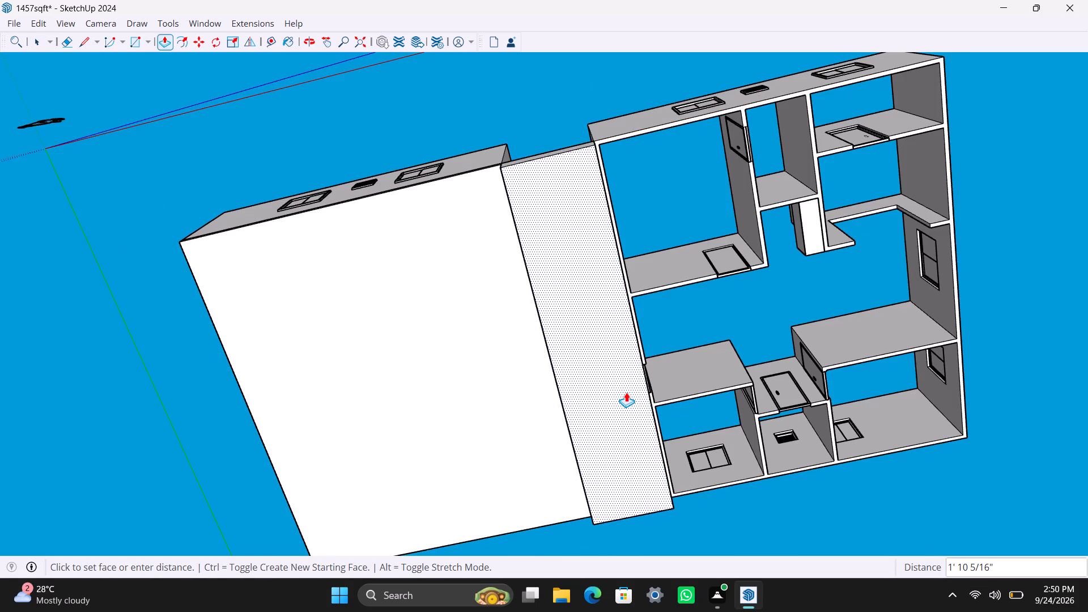
text(6")
key(Return)
key(space)
Draw a 28' 7 1/2" by 35' 9 1/2" rectangle across the underside of the second unit and make it a group.
scroll(722, 433, down, 2)
shift+middle_drag(673, 431, 403, 419)
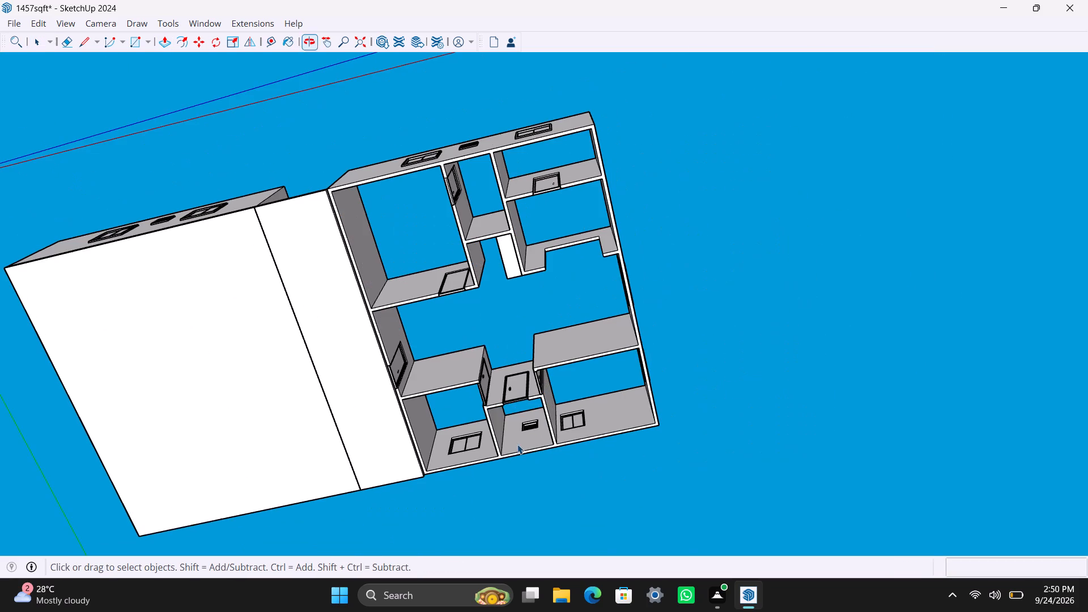
click(847, 291)
key(r)
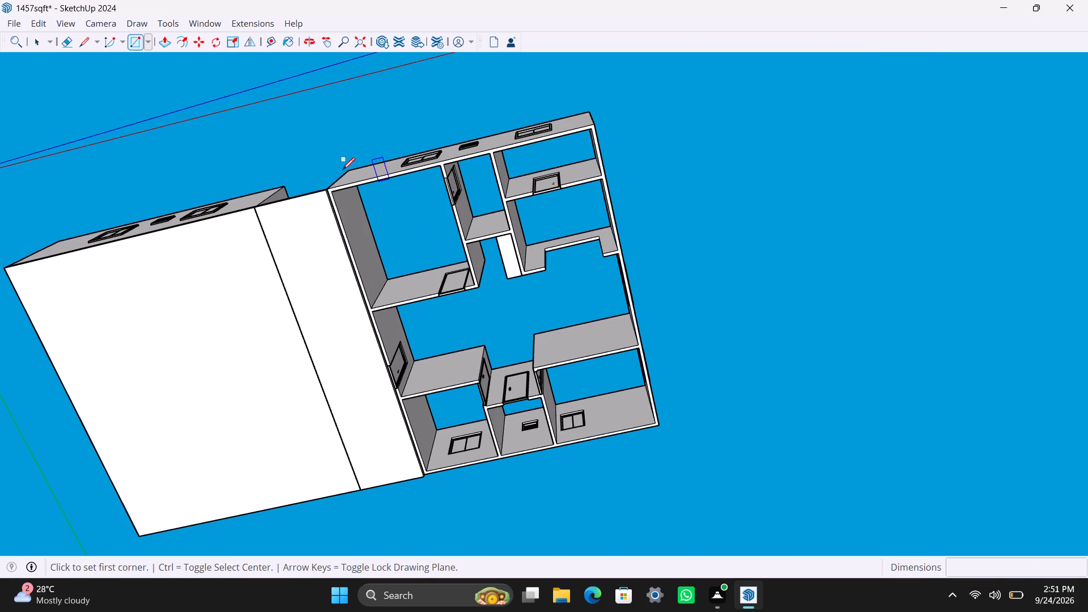
drag(328, 185, 327, 190)
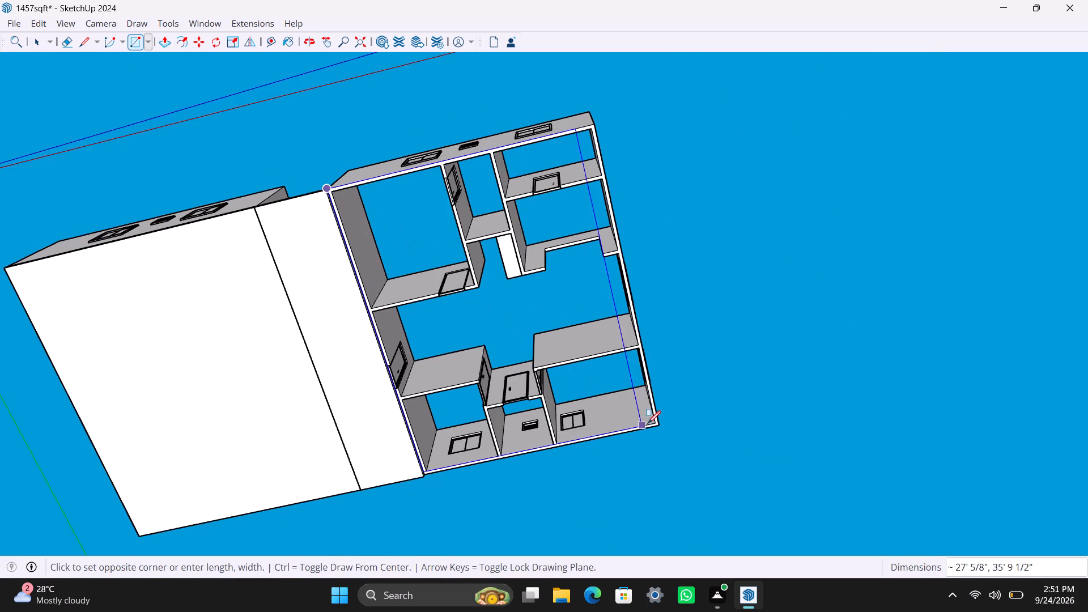
click(658, 426)
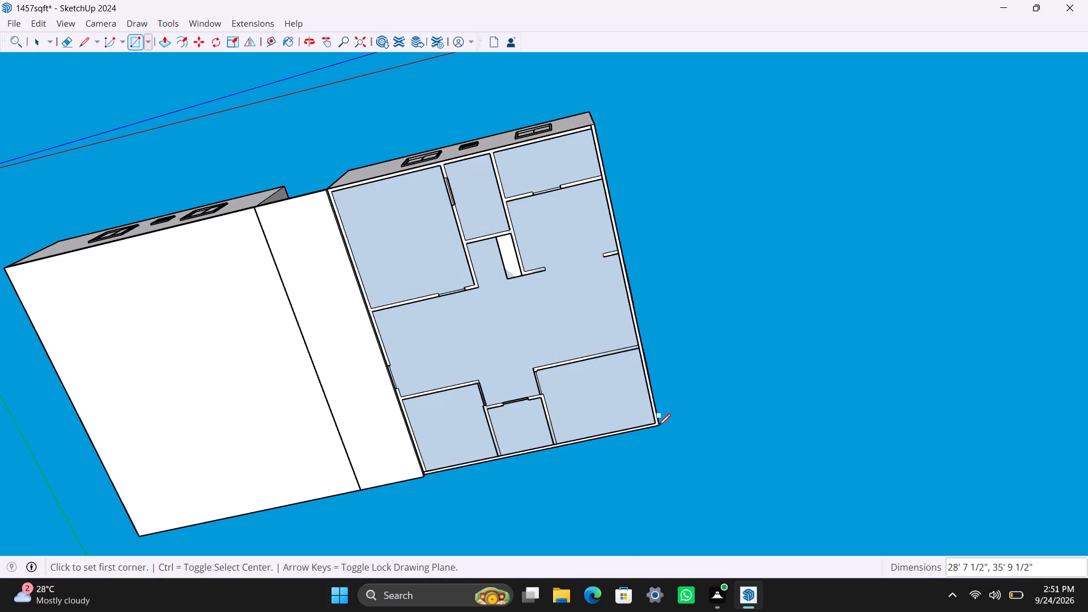
key(space)
double_click(593, 380)
right_click(593, 380)
click(682, 194)
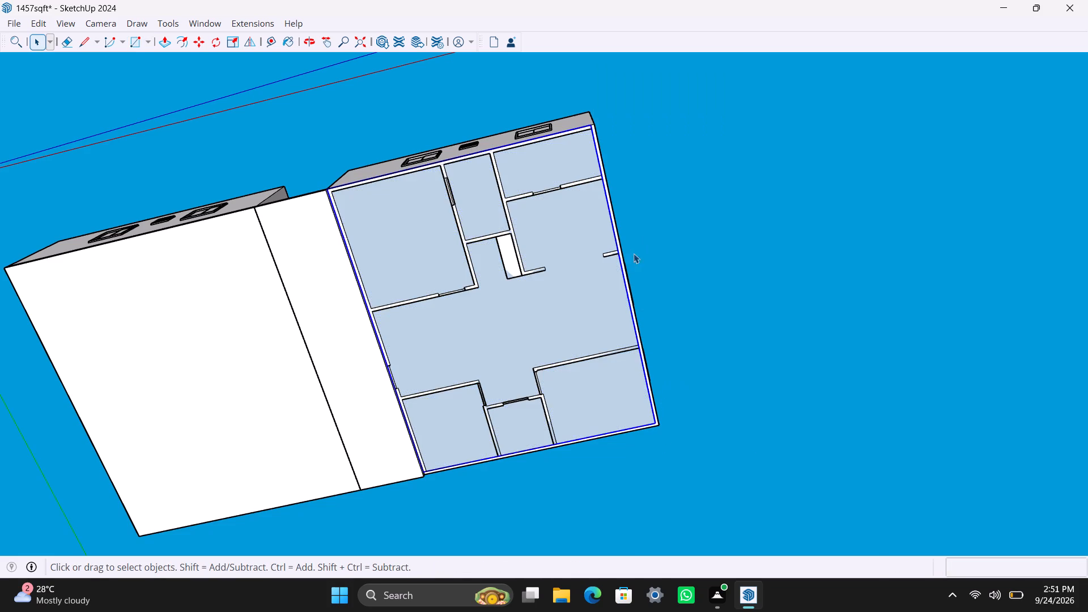
Extrude the second unit's grouped floor face by 6" and exit the group.
double_click(581, 295)
click(582, 295)
key(p)
click(583, 295)
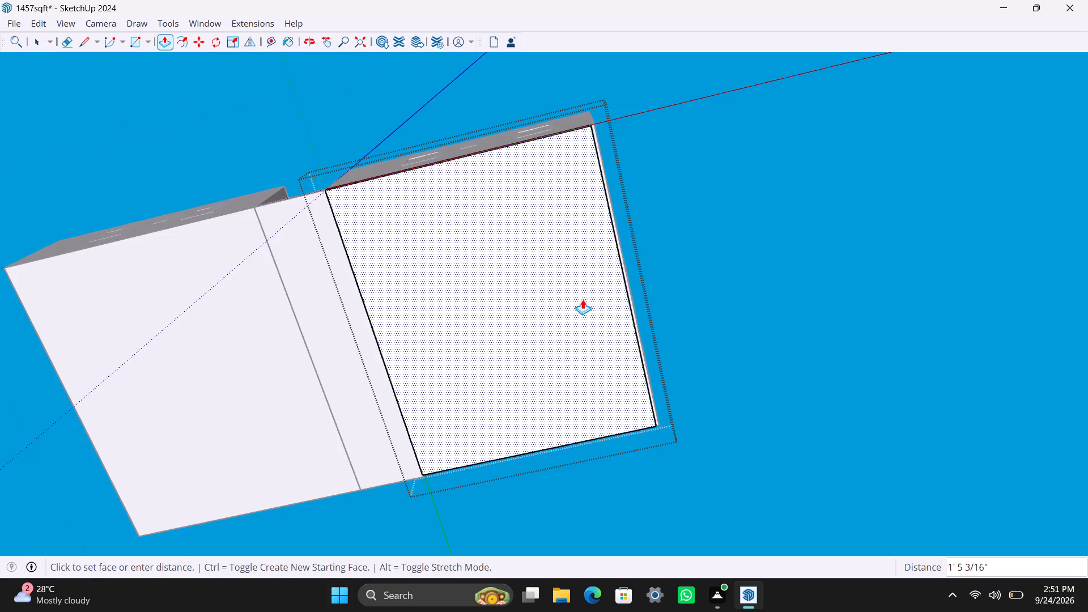
text(6")
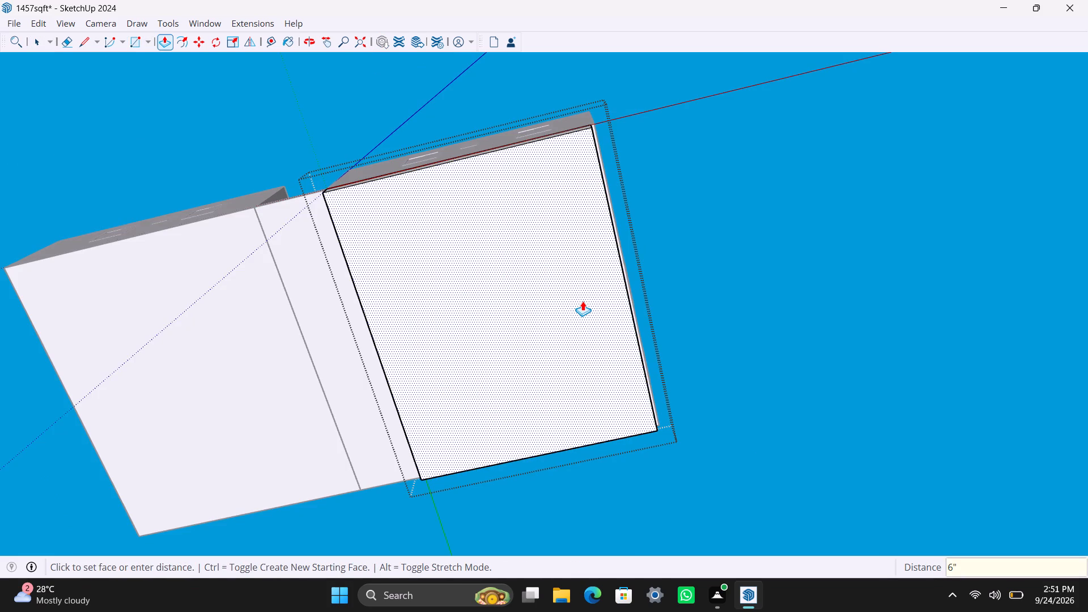
key(Return)
key(space)
click(797, 334)
Push/Pull the outer side face of the second unit's floor slab out to the exterior wall face and save the model.
scroll(507, 225, down, 4)
middle_drag(442, 249, 465, 297)
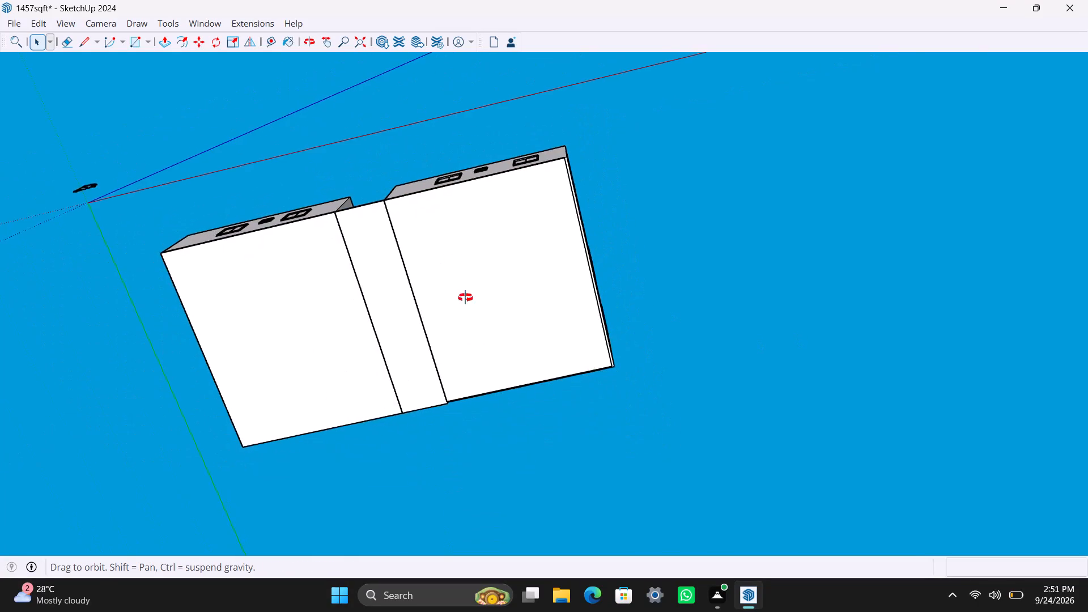
middle_drag(465, 297, 494, 606)
middle_drag(444, 304, 343, 325)
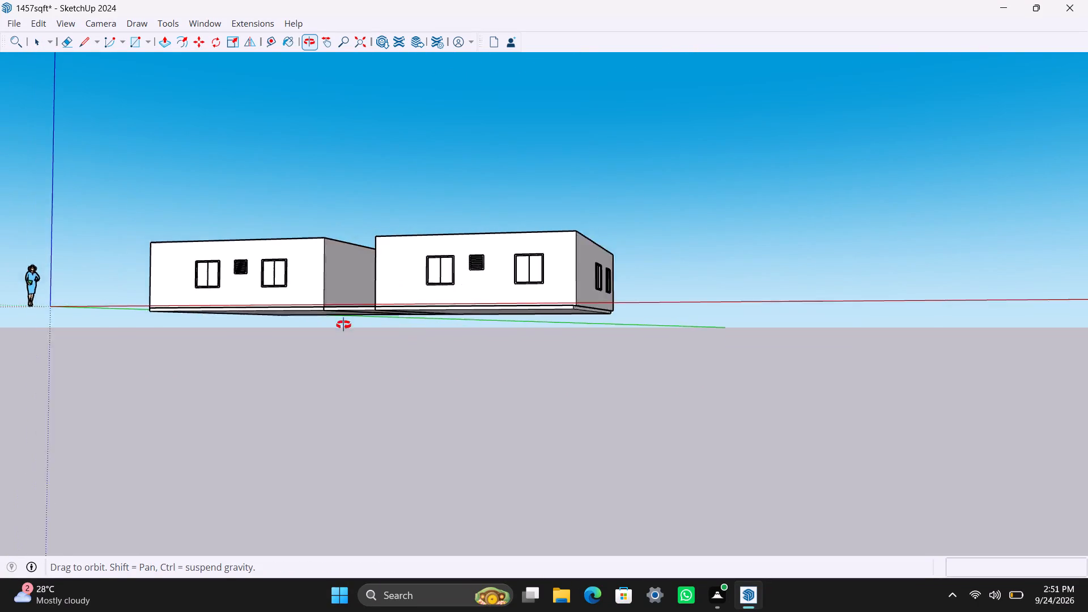
middle_drag(343, 325, 283, 325)
scroll(563, 355, up, 6)
middle_drag(539, 286, 411, 224)
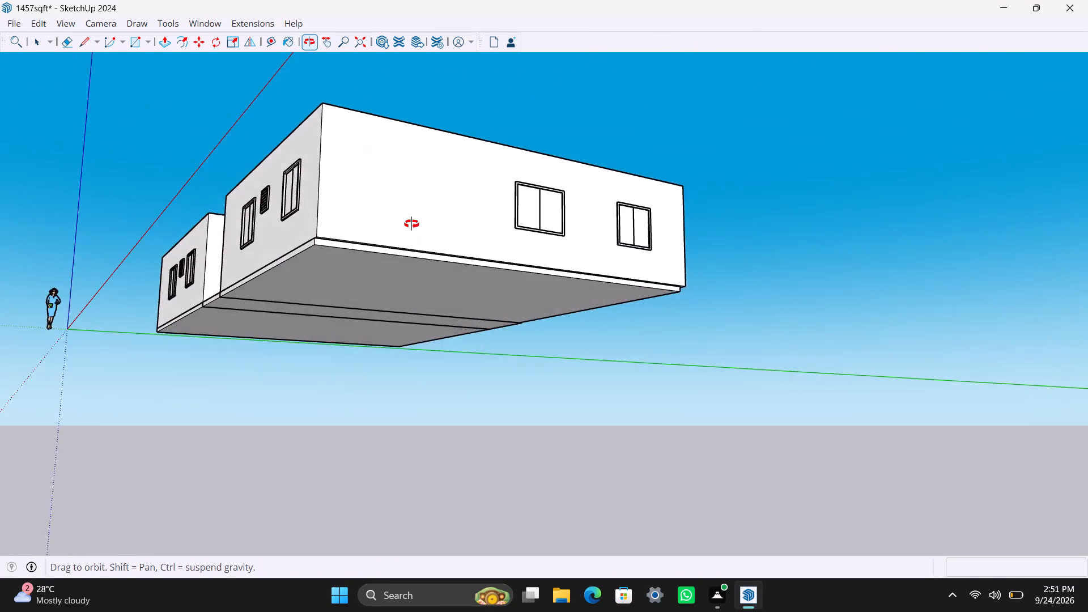
middle_drag(411, 224, 409, 222)
scroll(408, 235, up, 7)
click(265, 199)
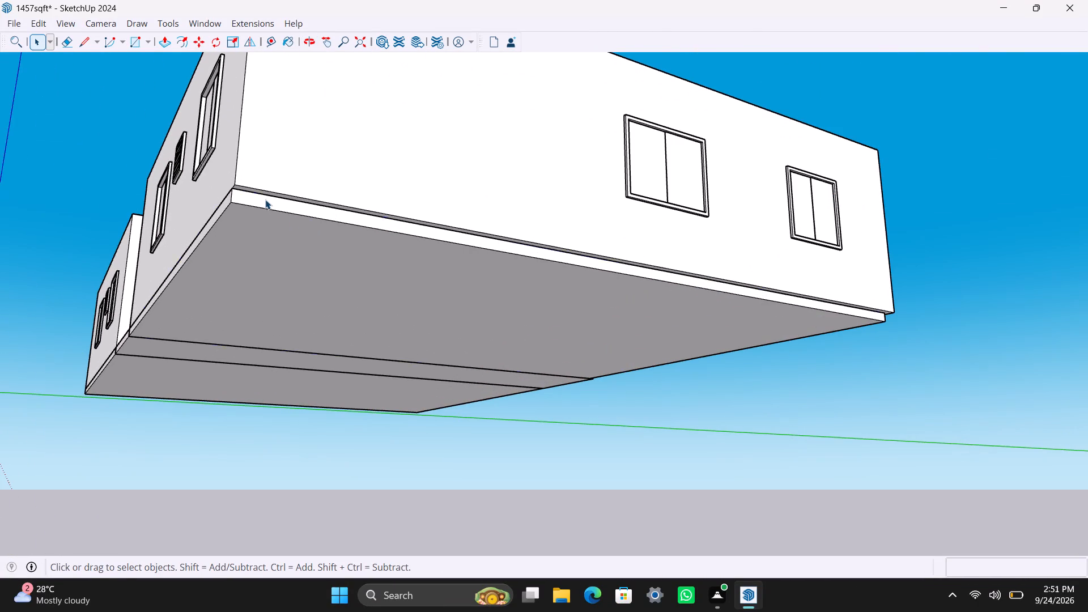
double_click(265, 199)
click(265, 199)
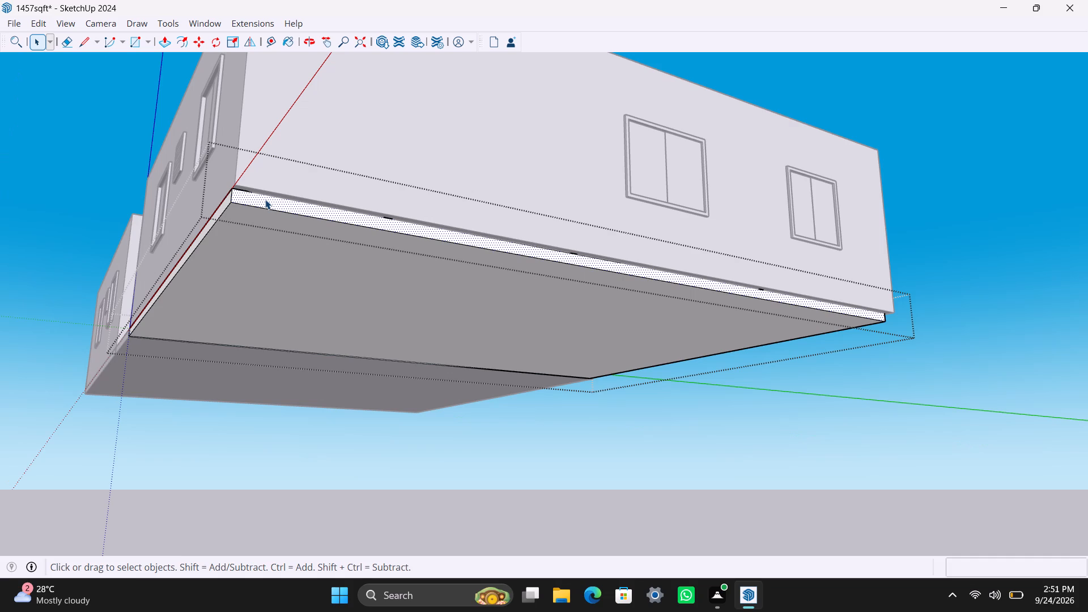
key(p)
drag(265, 199, 322, 153)
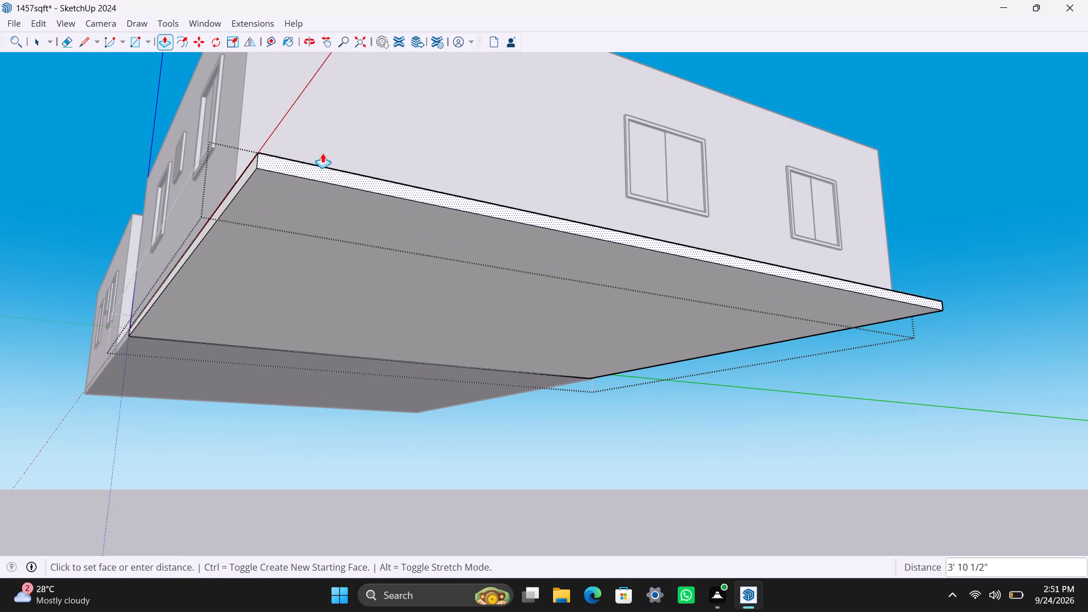
drag(322, 153, 338, 142)
key(ctrl+s)
key(space)
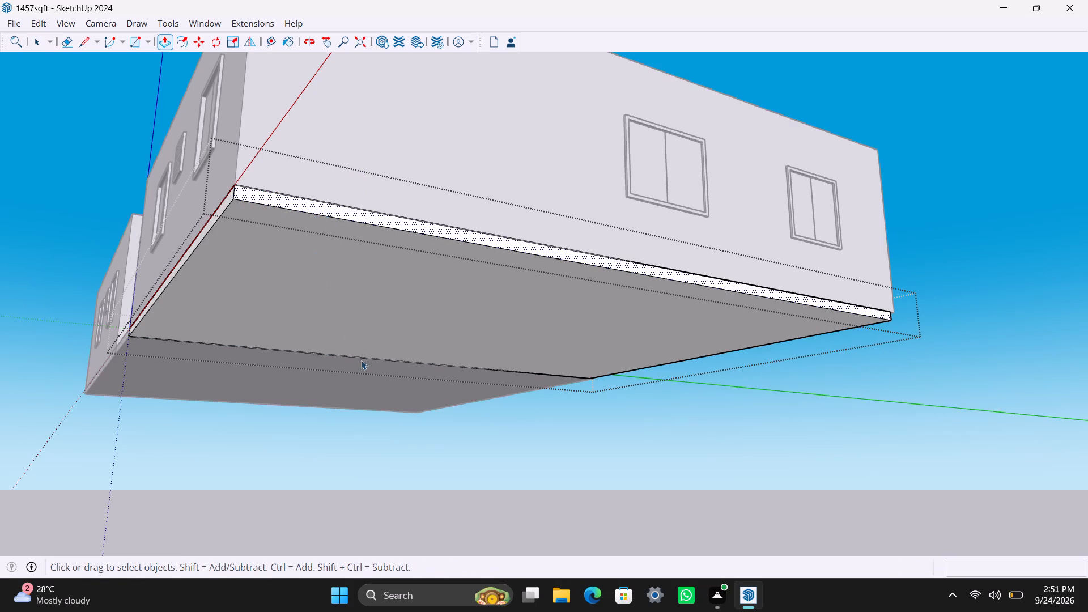
Examine the underside slabs and the whole two-unit model from outside and above.
click(484, 442)
scroll(445, 413, down, 2)
middle_drag(356, 393, 703, 307)
scroll(540, 204, up, 2)
scroll(470, 167, up, 3)
middle_drag(479, 208, 437, 528)
scroll(480, 439, down, 8)
scroll(505, 347, down, 3)
middle_drag(488, 384, 518, 426)
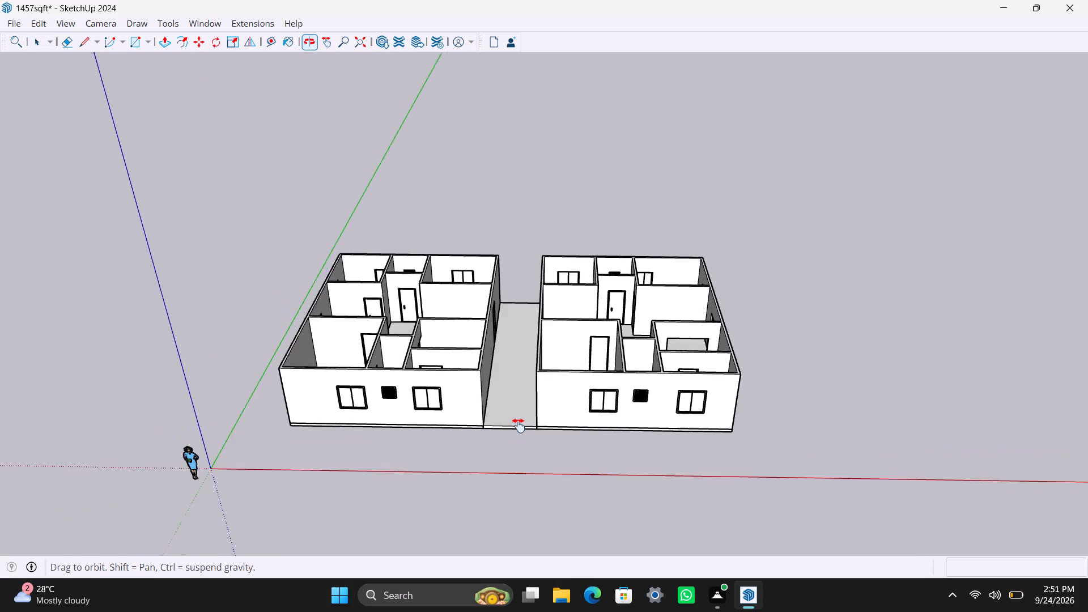
middle_drag(518, 426, 519, 426)
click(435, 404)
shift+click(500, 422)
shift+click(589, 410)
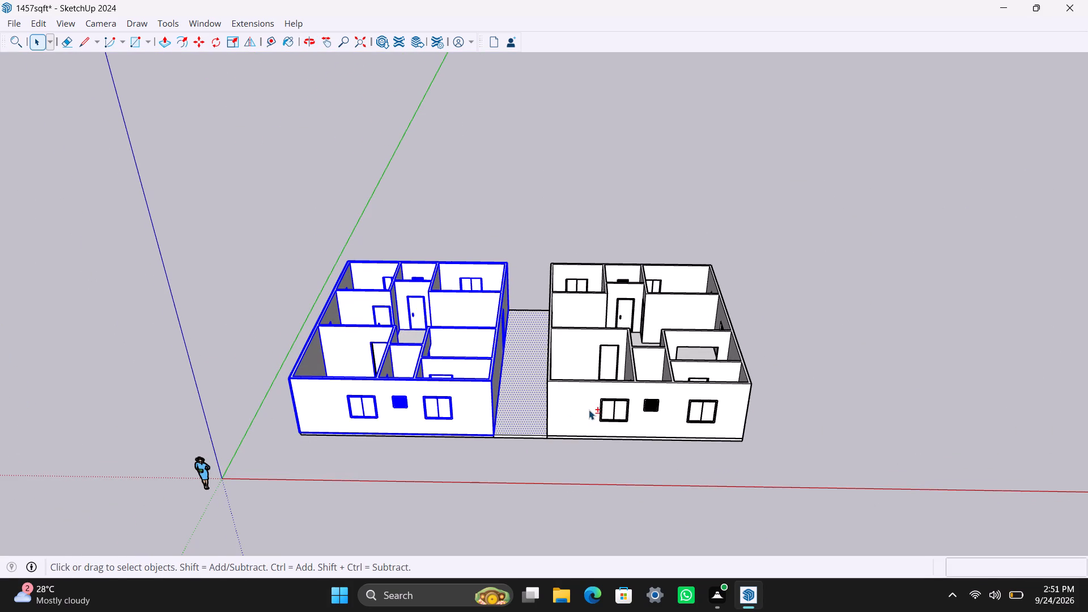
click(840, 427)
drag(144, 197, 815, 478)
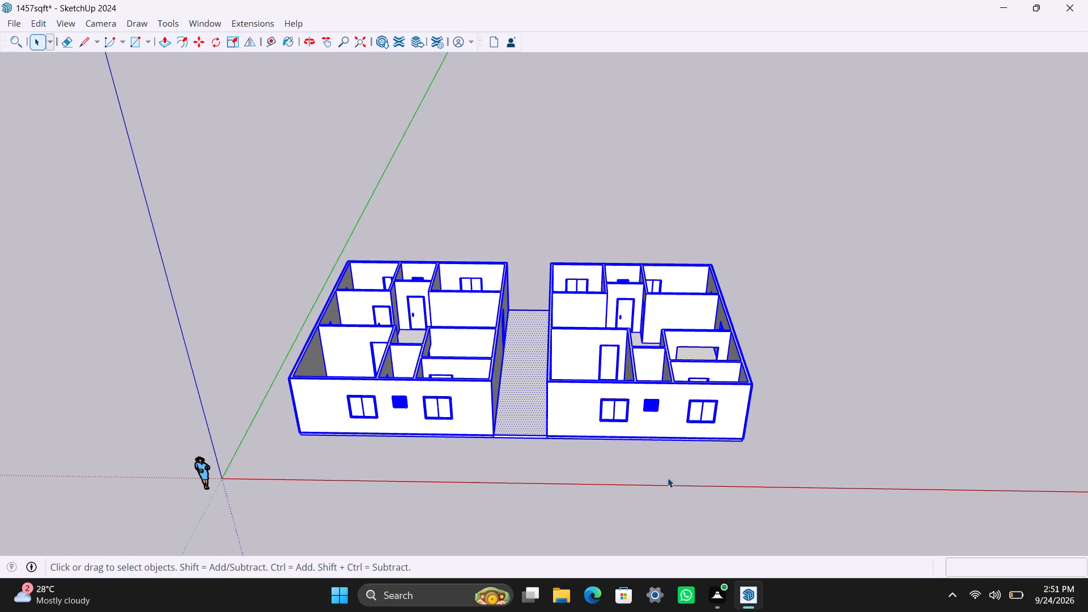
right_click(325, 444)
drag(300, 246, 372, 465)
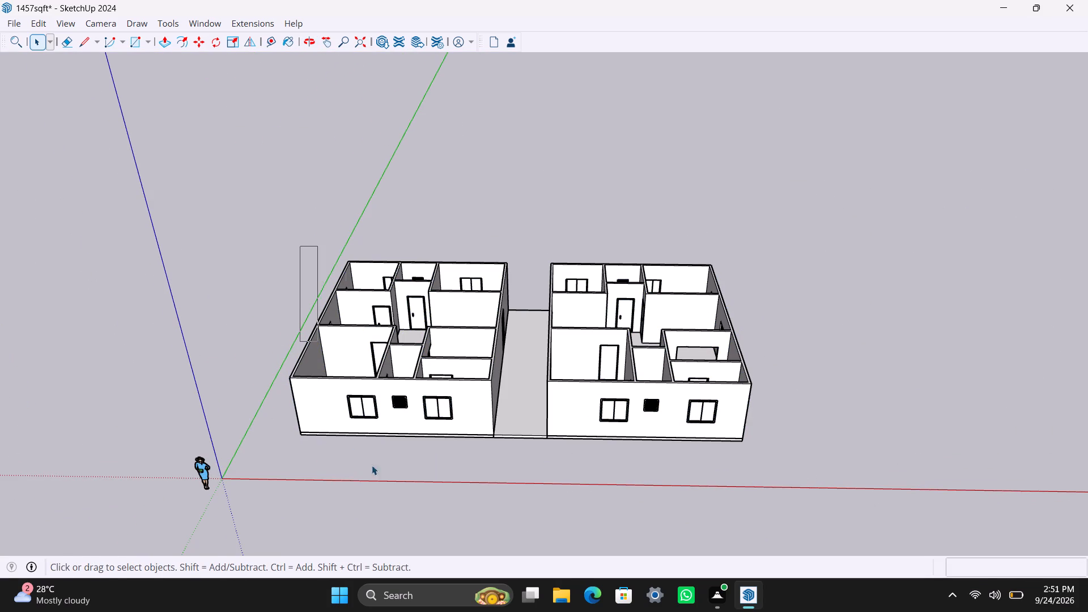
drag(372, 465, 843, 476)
Select both units with the passage slab and run the FixIt 101 cleanup on the whole selection three times.
drag(197, 209, 882, 487)
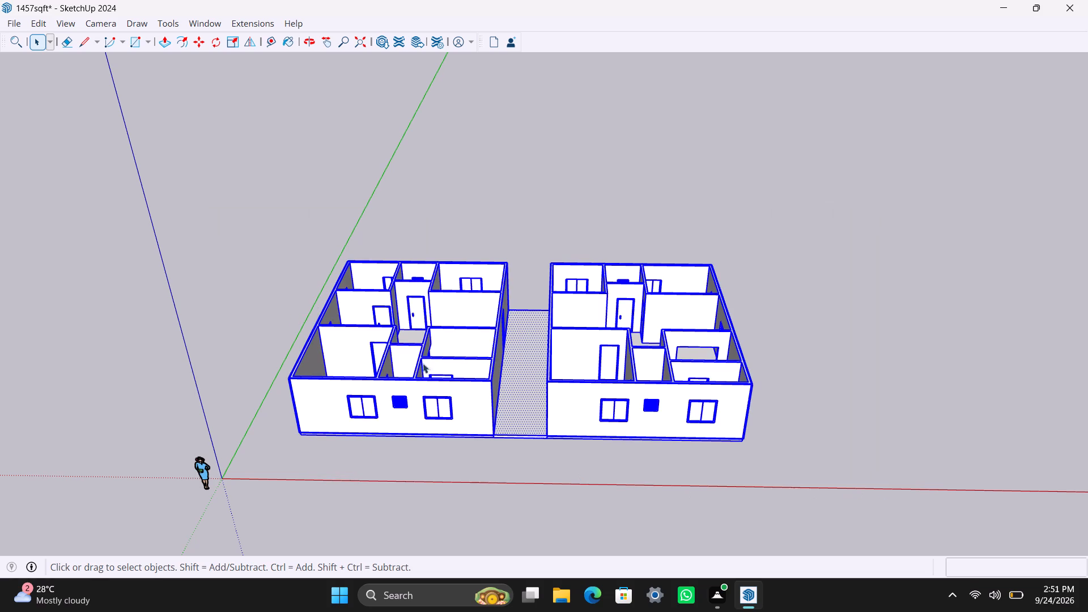
right_click(350, 351)
click(414, 339)
click(582, 359)
right_click(458, 389)
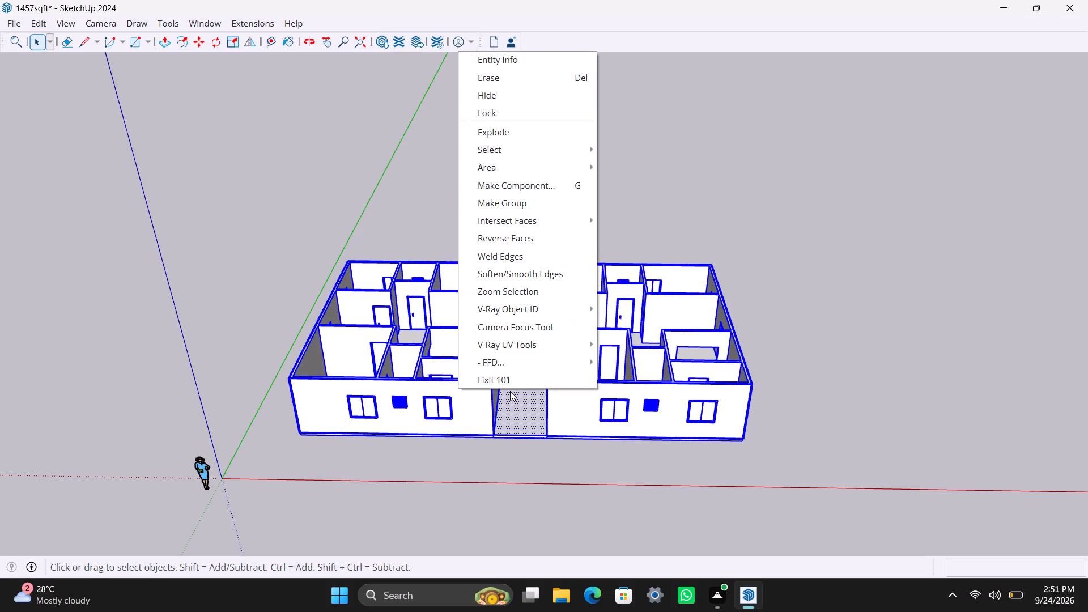
click(521, 381)
click(585, 356)
right_click(379, 389)
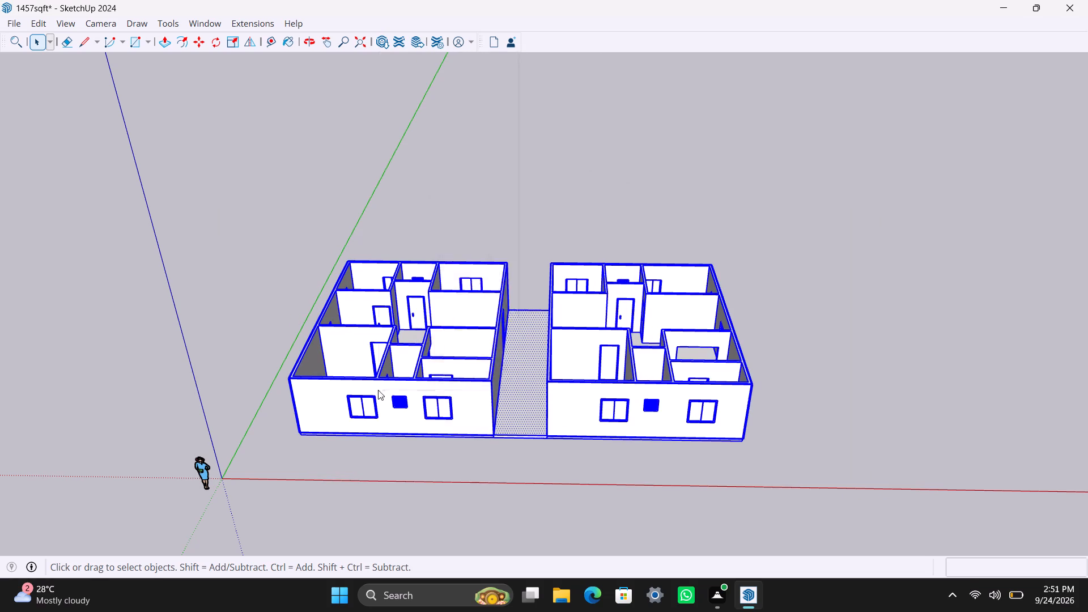
click(471, 378)
click(575, 360)
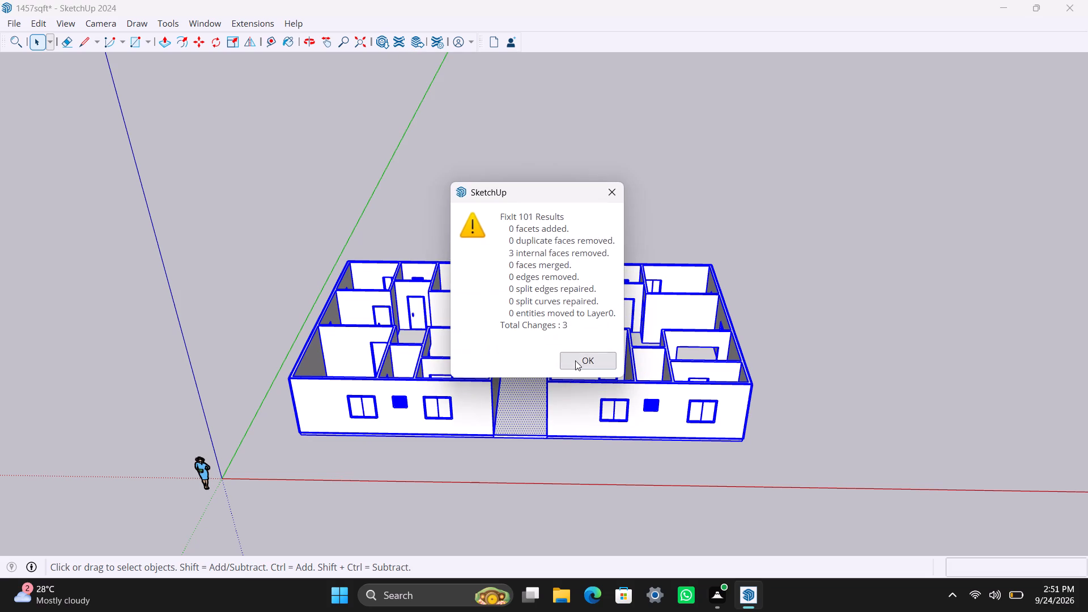
Clear the selection and save the cleaned-up model.
click(873, 345)
double_click(802, 385)
scroll(488, 345, up, 3)
middle_drag(477, 338, 440, 539)
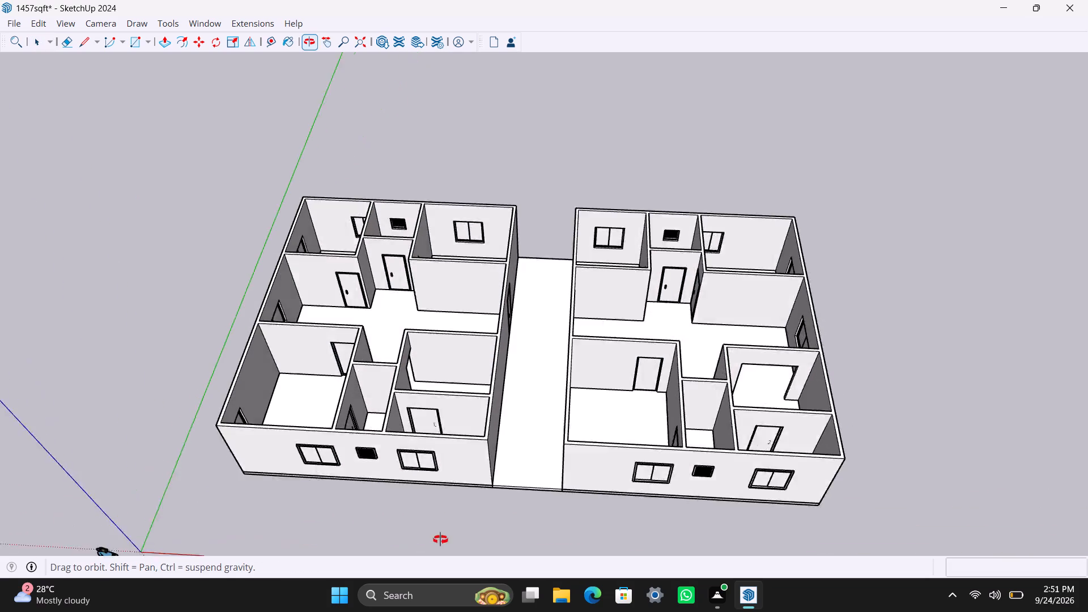
middle_drag(440, 539, 439, 556)
key(ctrl+s)
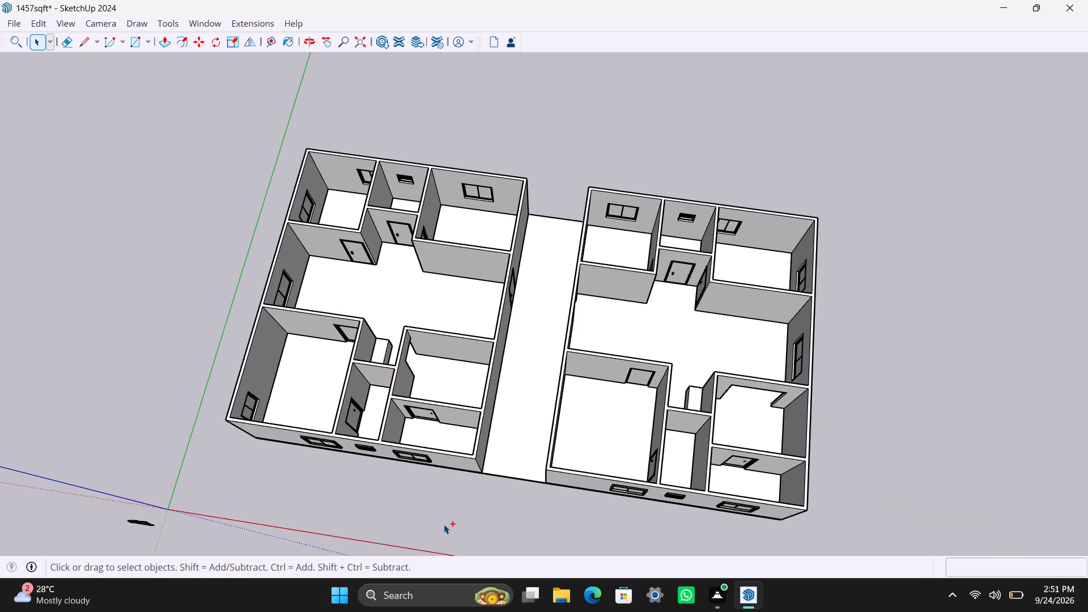
Check the rooms and floors of both units from above and save the model again.
key(space)
scroll(471, 343, down, 3)
middle_drag(481, 388, 566, 325)
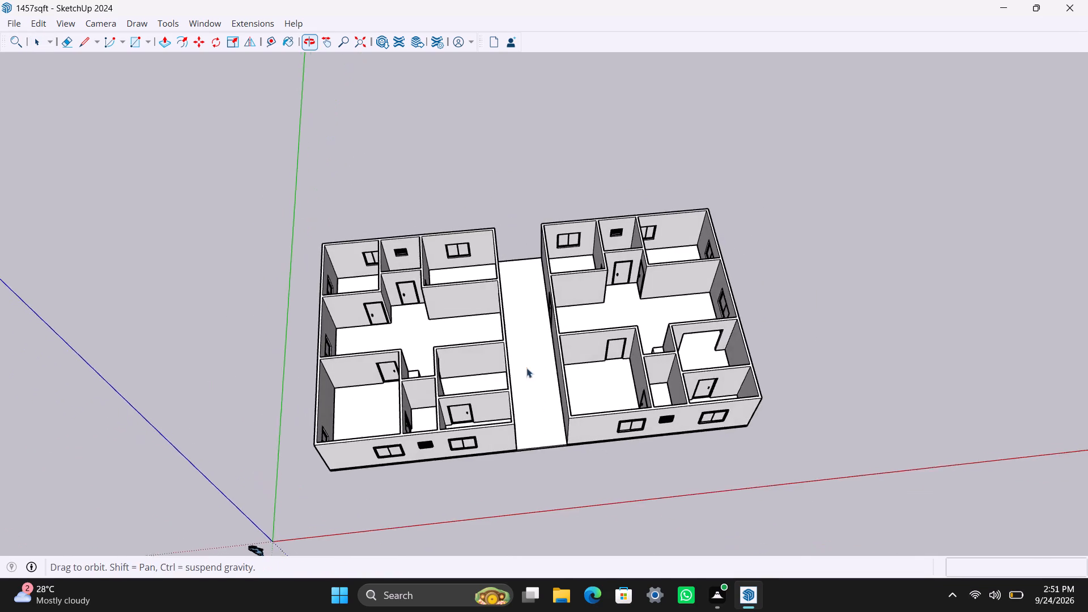
scroll(513, 396, up, 2)
middle_drag(488, 449, 414, 533)
scroll(637, 386, up, 1)
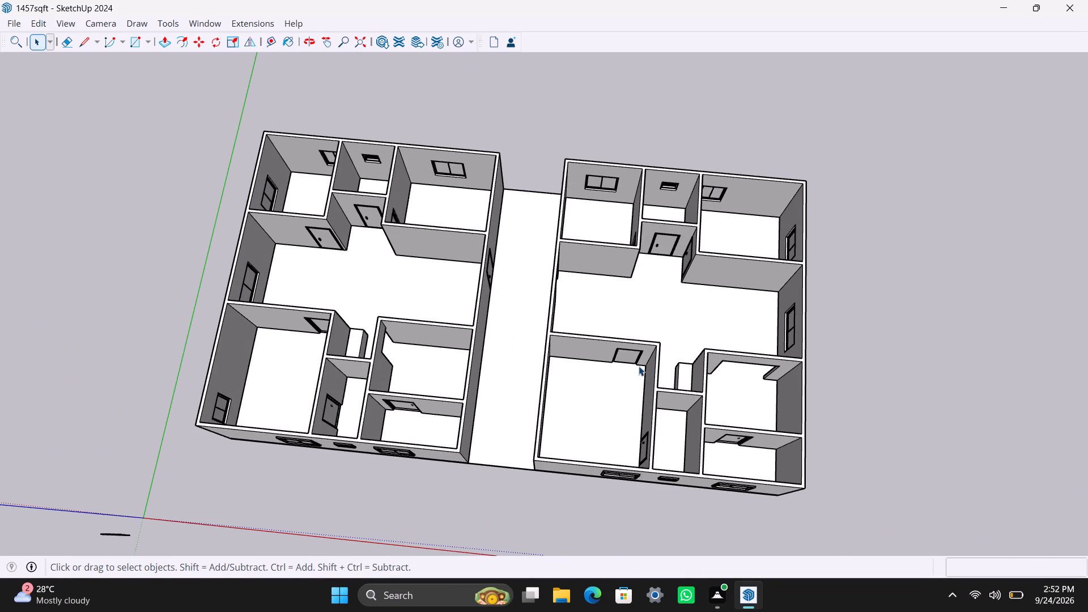
key(ctrl+s)
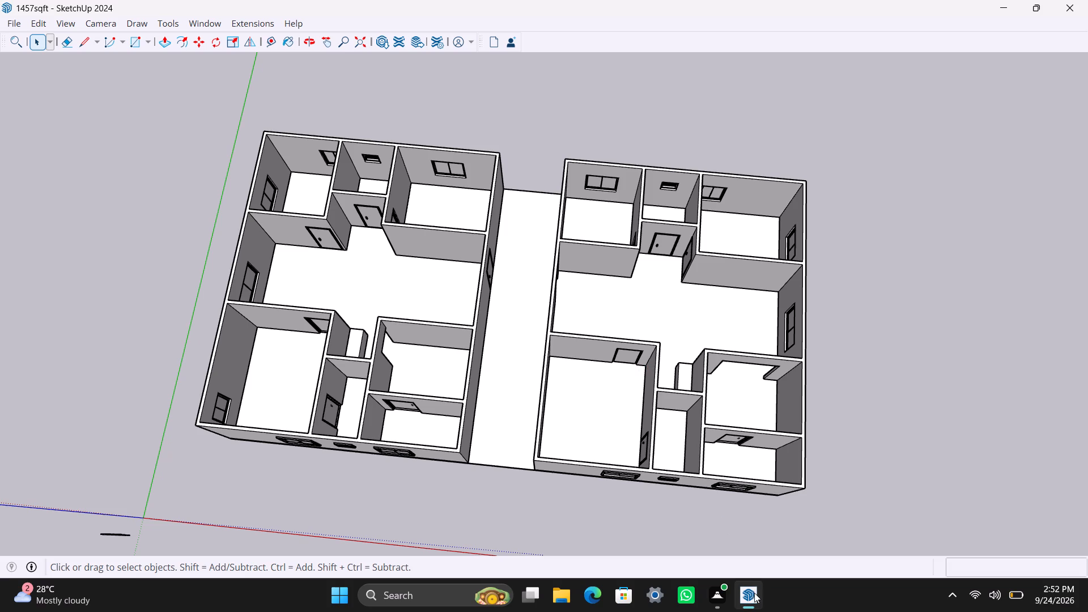
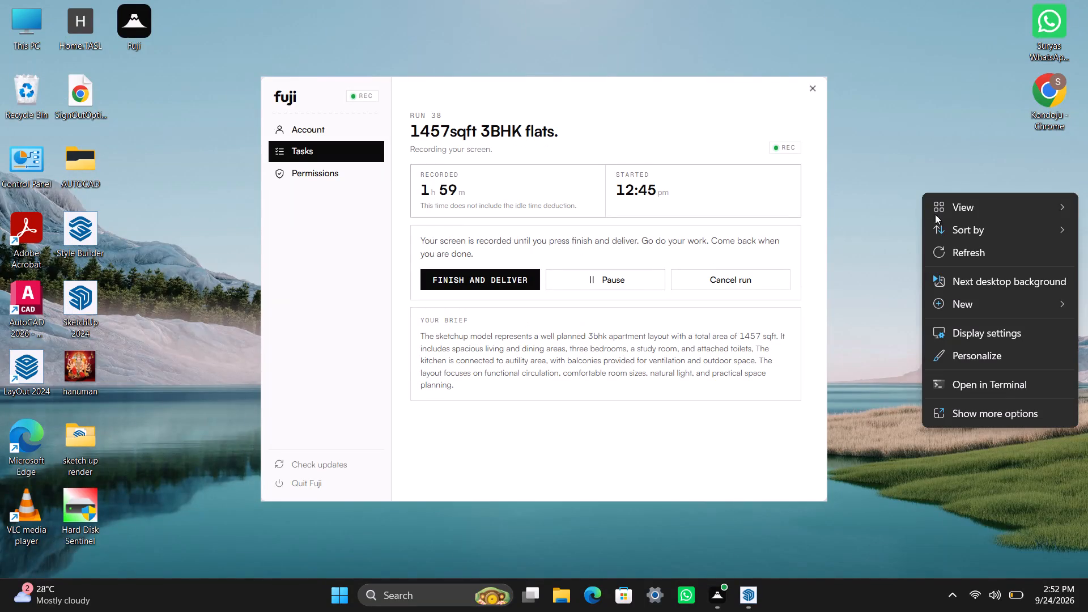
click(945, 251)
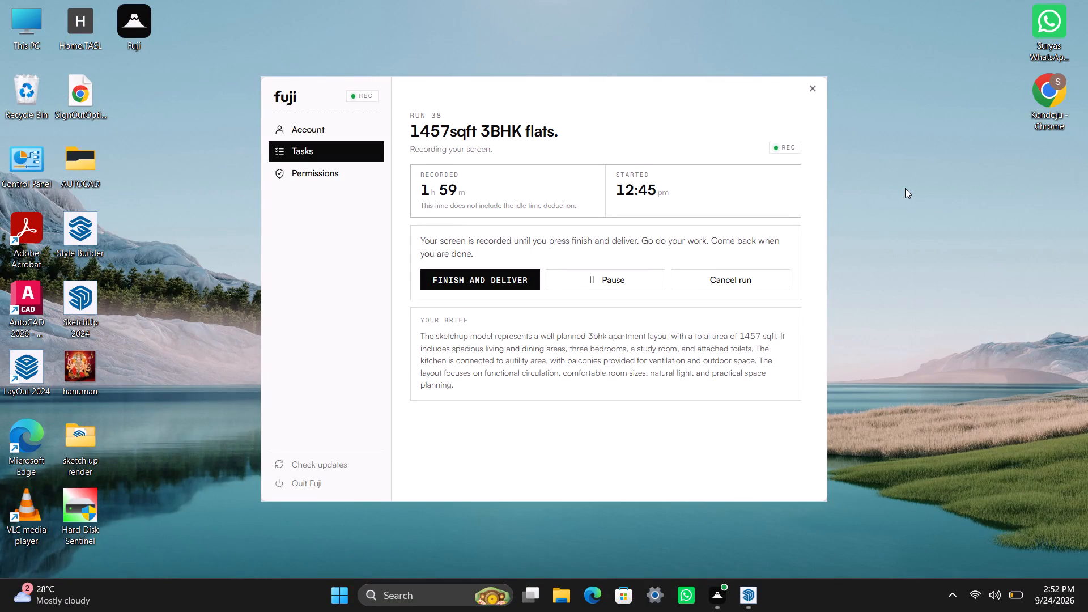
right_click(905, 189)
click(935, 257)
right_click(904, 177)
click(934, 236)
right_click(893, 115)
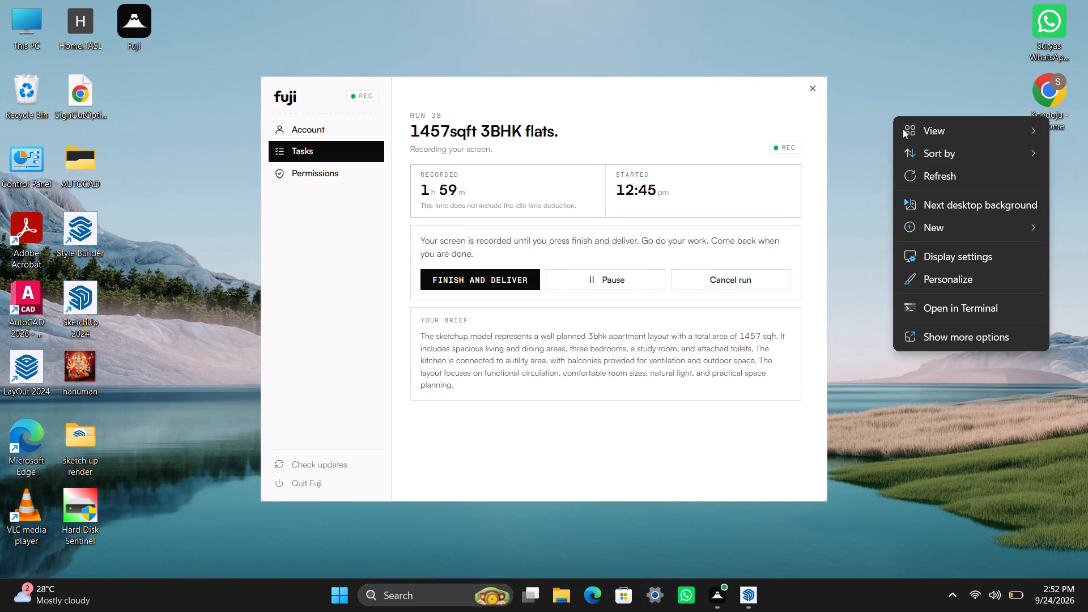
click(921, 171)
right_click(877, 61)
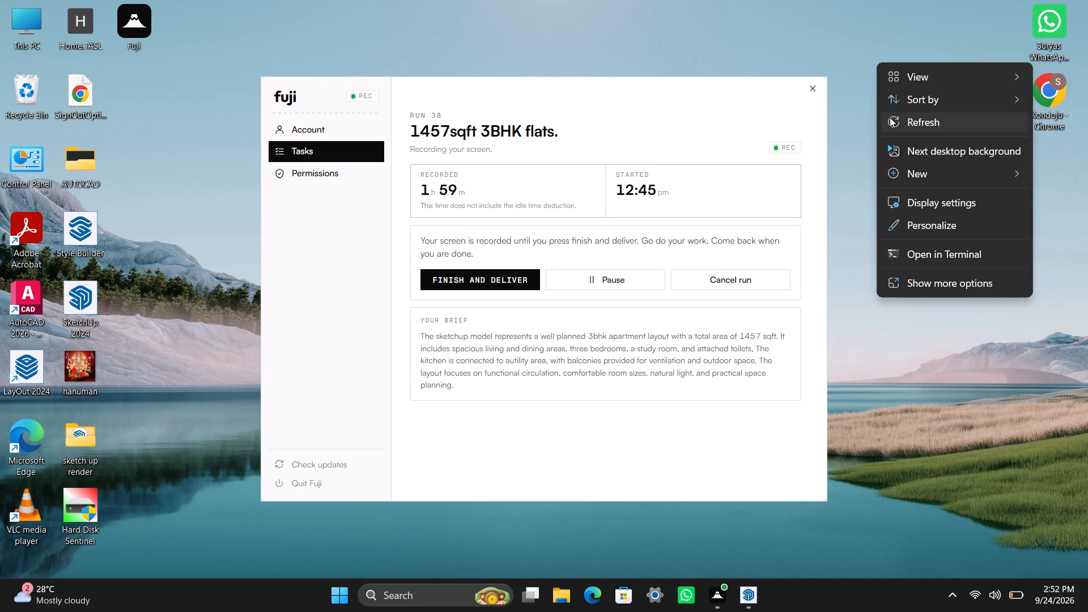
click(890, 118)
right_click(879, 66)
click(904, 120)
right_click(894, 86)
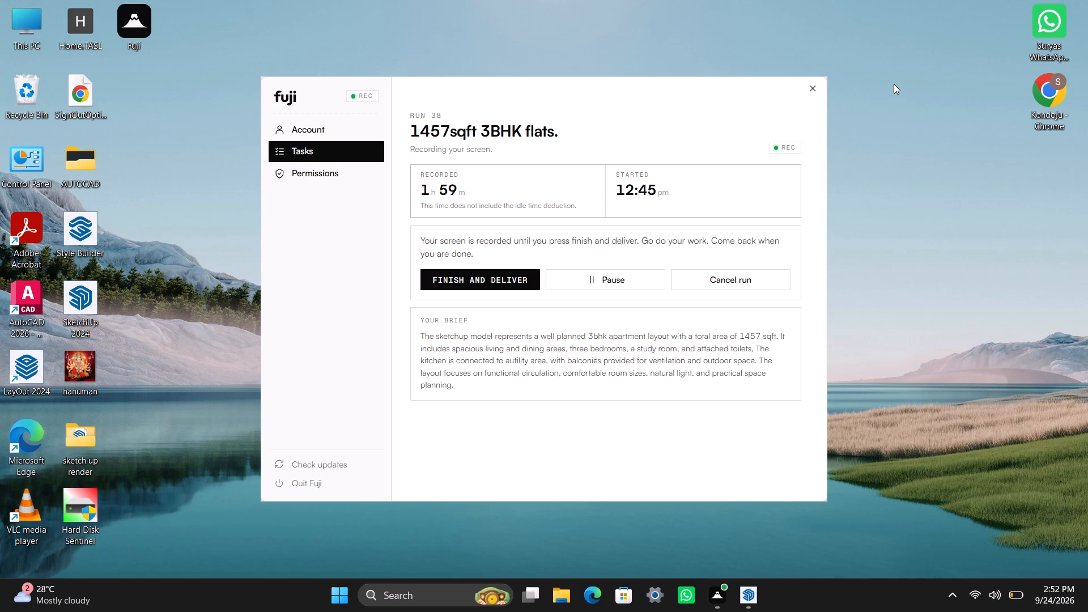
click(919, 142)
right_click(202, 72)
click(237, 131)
Switch to SketchUp and examine the rooms, doors and passage of the two-unit model from several angles.
click(745, 590)
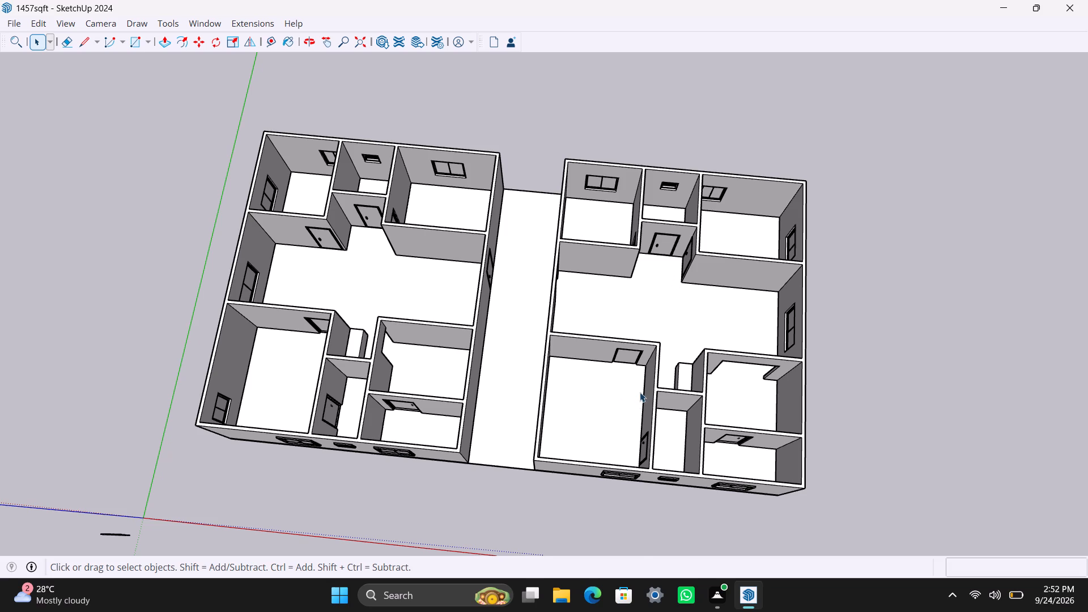
scroll(634, 401, down, 1)
middle_drag(596, 453, 606, 454)
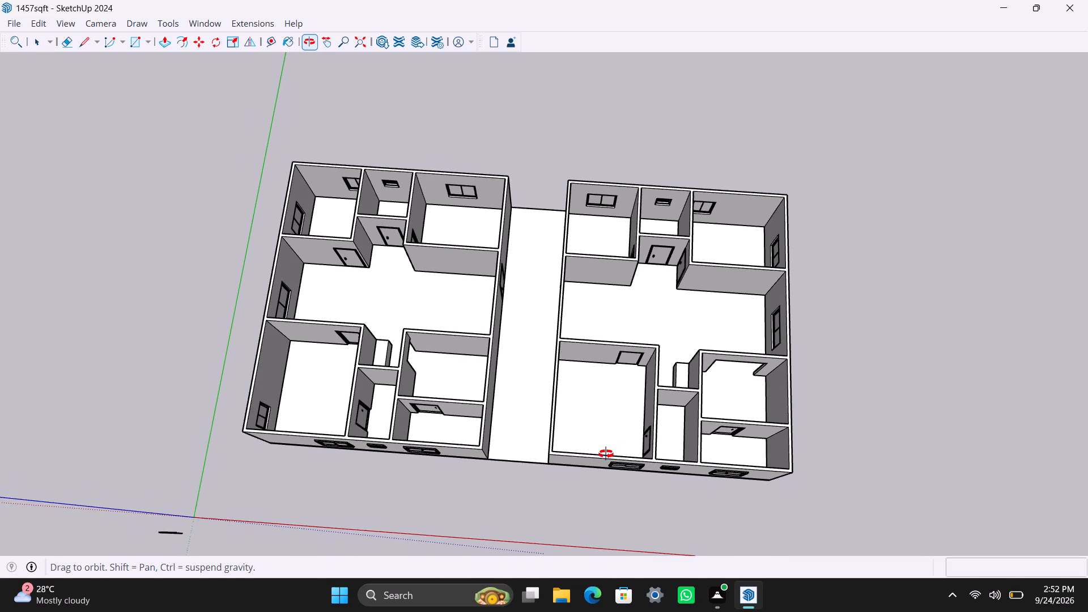
middle_drag(606, 454, 681, 405)
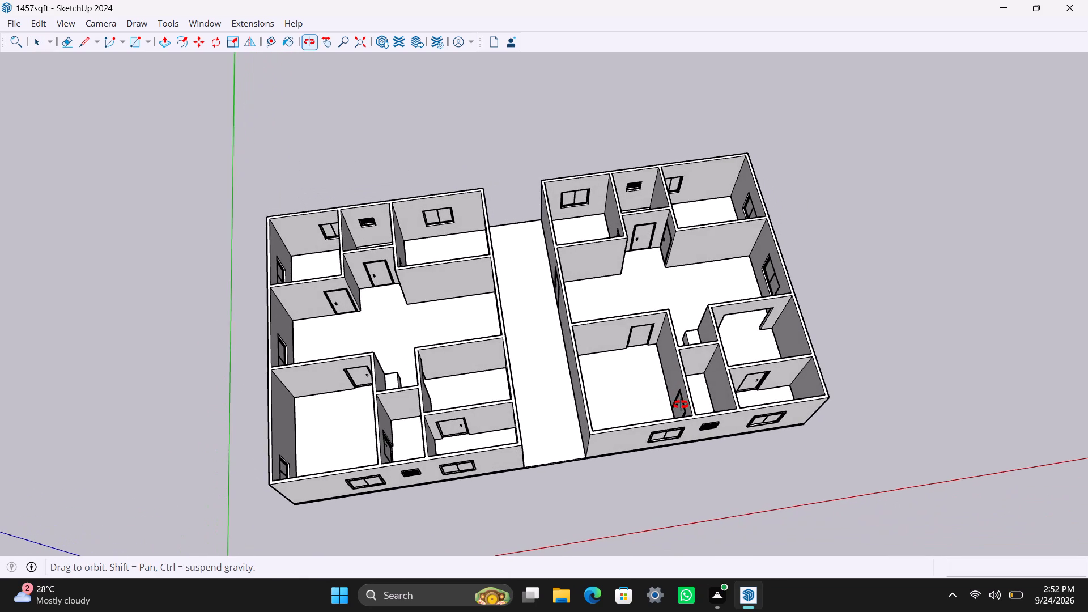
middle_drag(681, 405, 654, 415)
scroll(569, 389, up, 2)
middle_drag(562, 389, 751, 392)
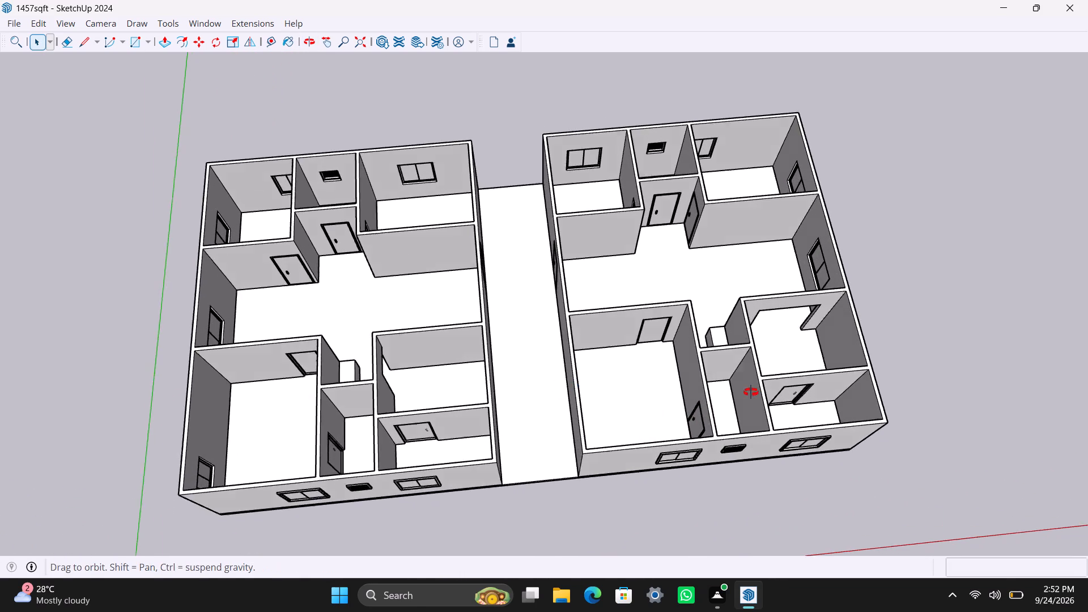
middle_drag(751, 392, 1052, 384)
scroll(640, 298, up, 3)
middle_drag(562, 290, 558, 519)
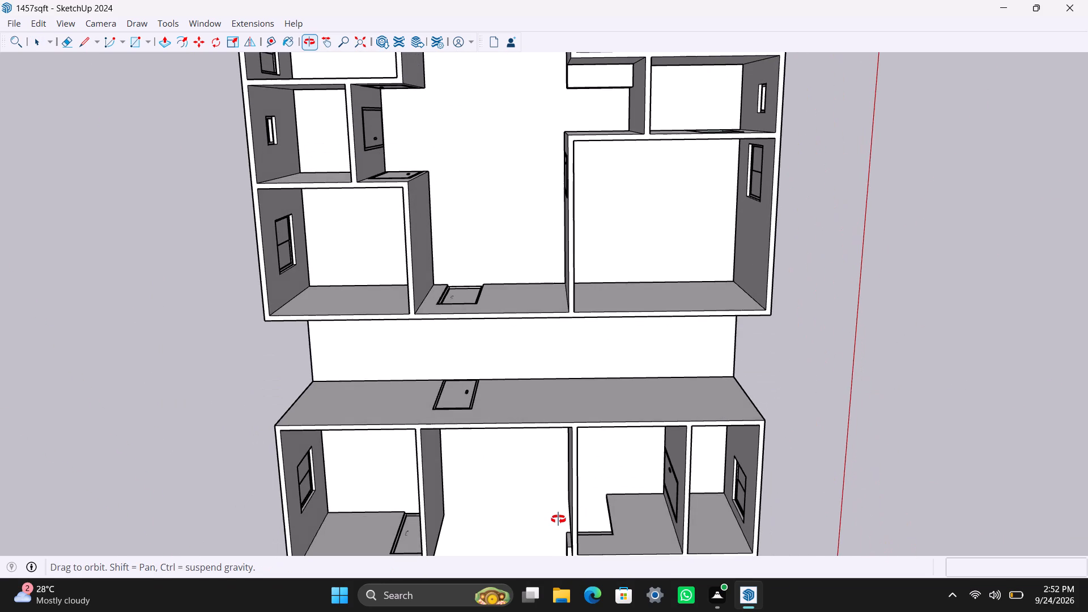
middle_drag(558, 519, 232, 294)
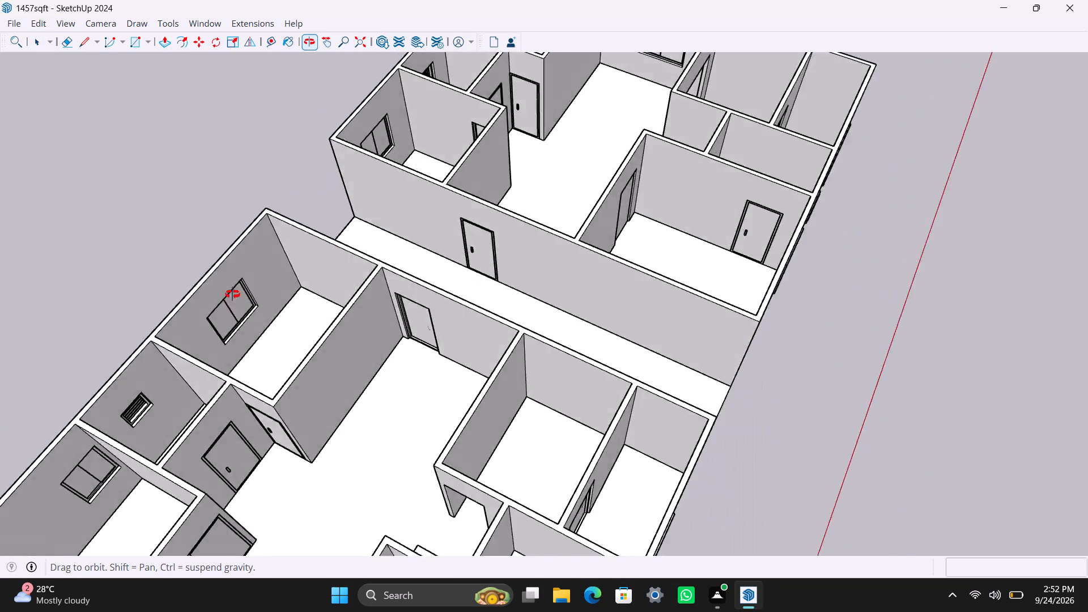
middle_drag(232, 294, 0, 311)
scroll(367, 389, down, 4)
middle_drag(462, 440, 376, 419)
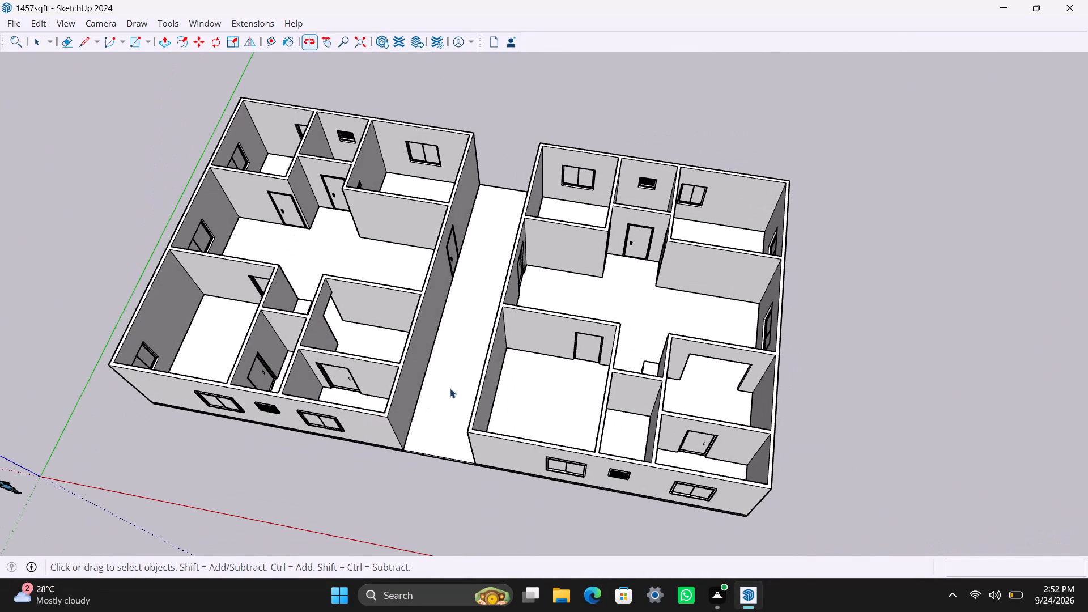
Check the grouping of the passage slab and the adjoining unit's floor slab by selecting each, and clear the selection.
click(450, 387)
click(562, 386)
triple_click(555, 369)
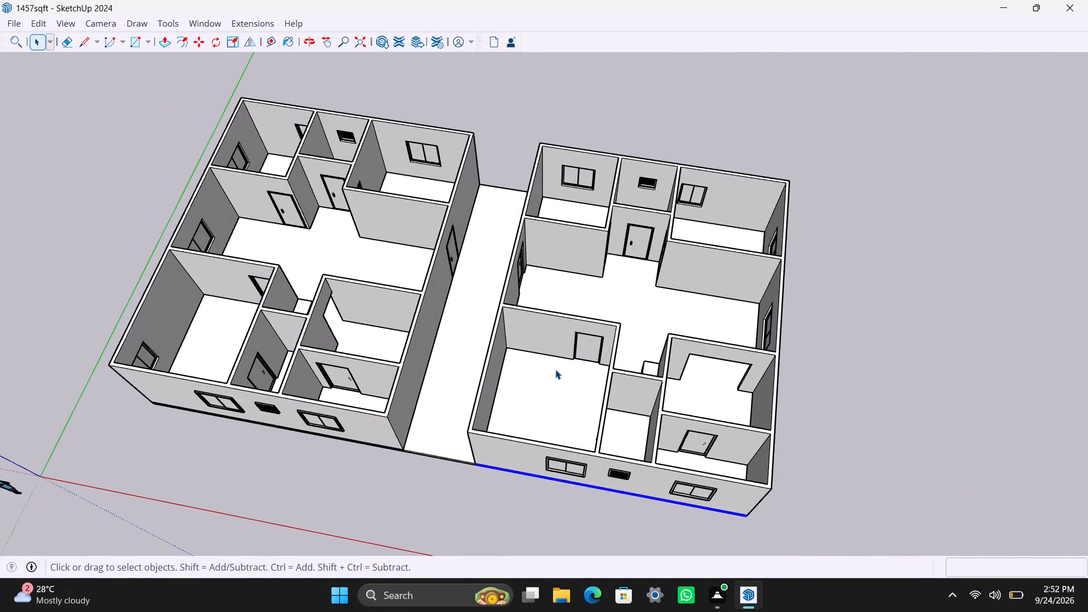
click(1044, 365)
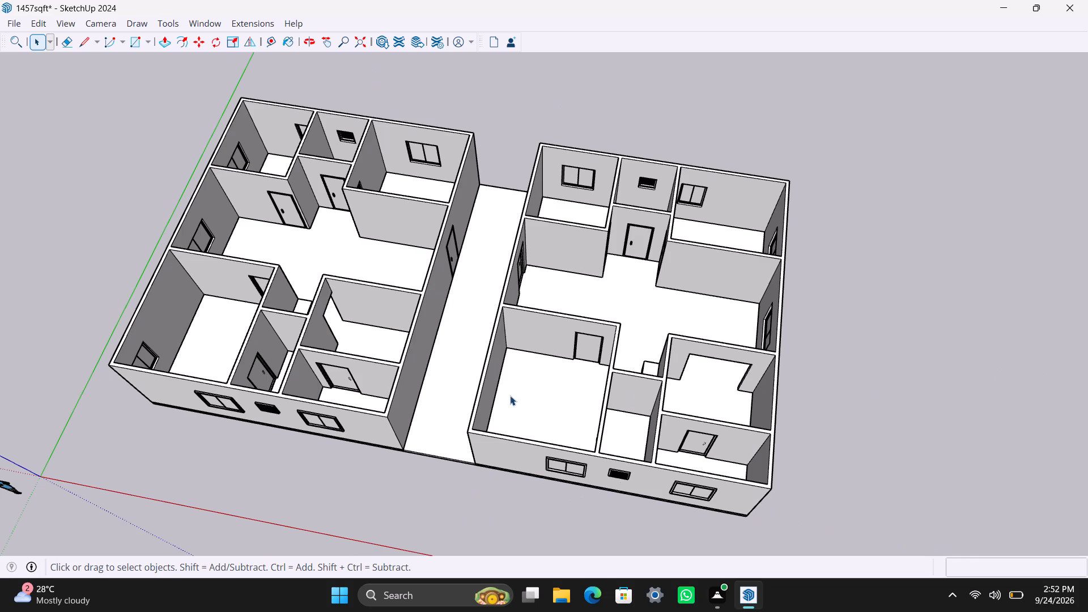
Select the whole passage slab between the two units with all its faces and edges and make it a group.
click(461, 381)
double_click(461, 380)
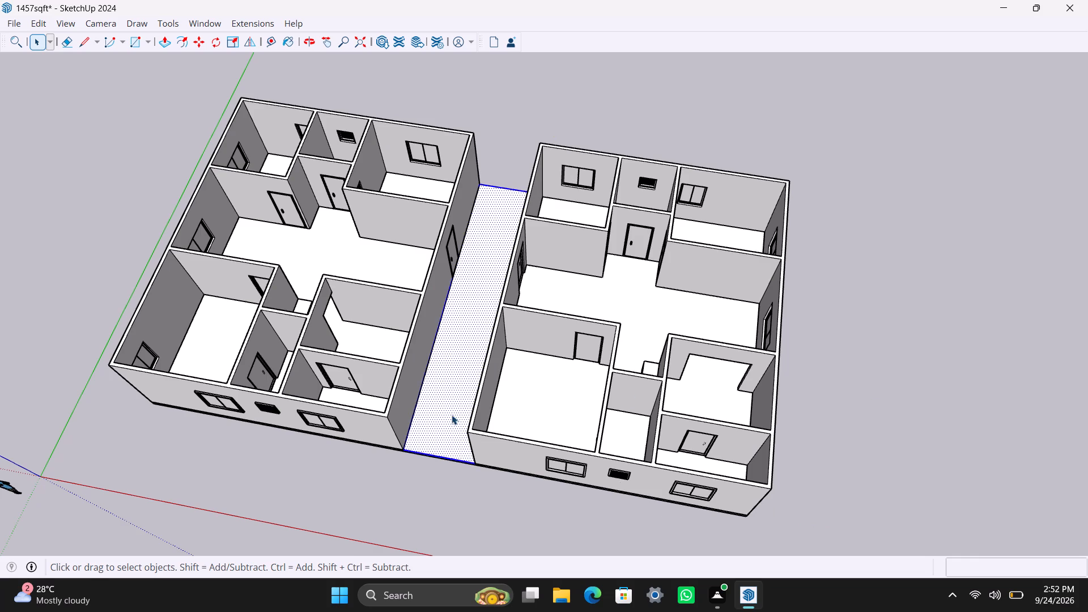
triple_click(456, 428)
click(456, 428)
shift+middle_drag(408, 463, 409, 463)
shift+middle_drag(409, 463, 538, 326)
scroll(547, 315, up, 5)
right_click(552, 268)
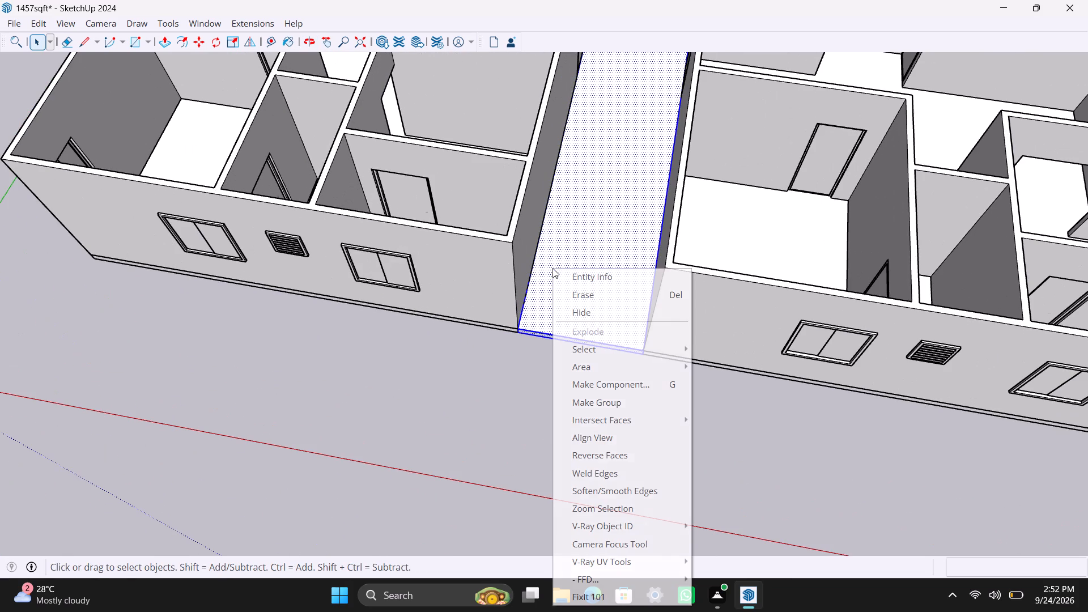
click(600, 400)
click(528, 423)
Check that the passage slab selects as one group, and leave nothing selected with both units in view.
click(573, 315)
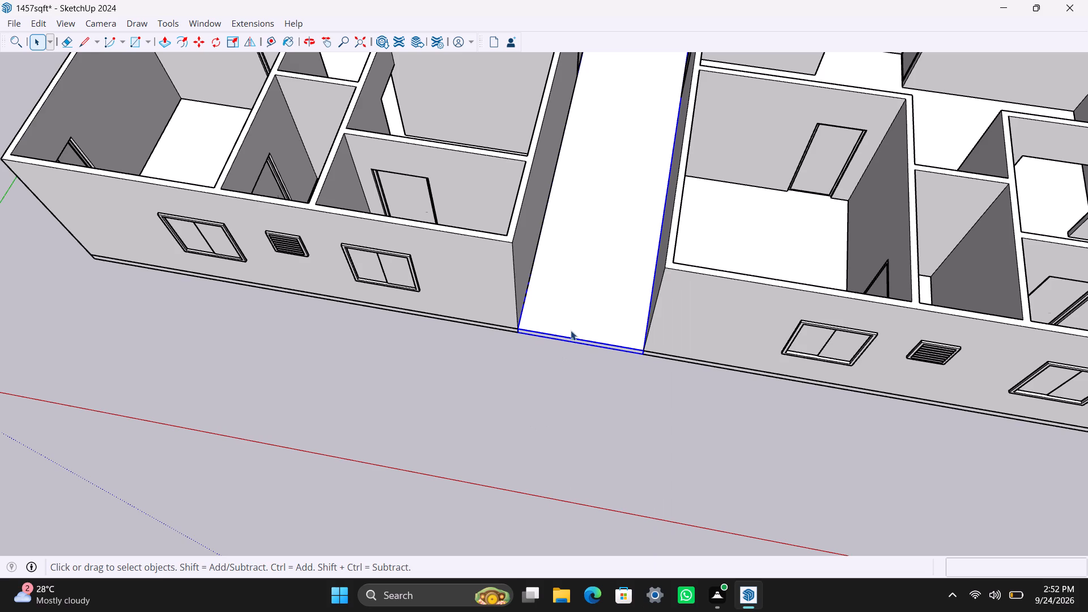
triple_click(568, 323)
click(566, 383)
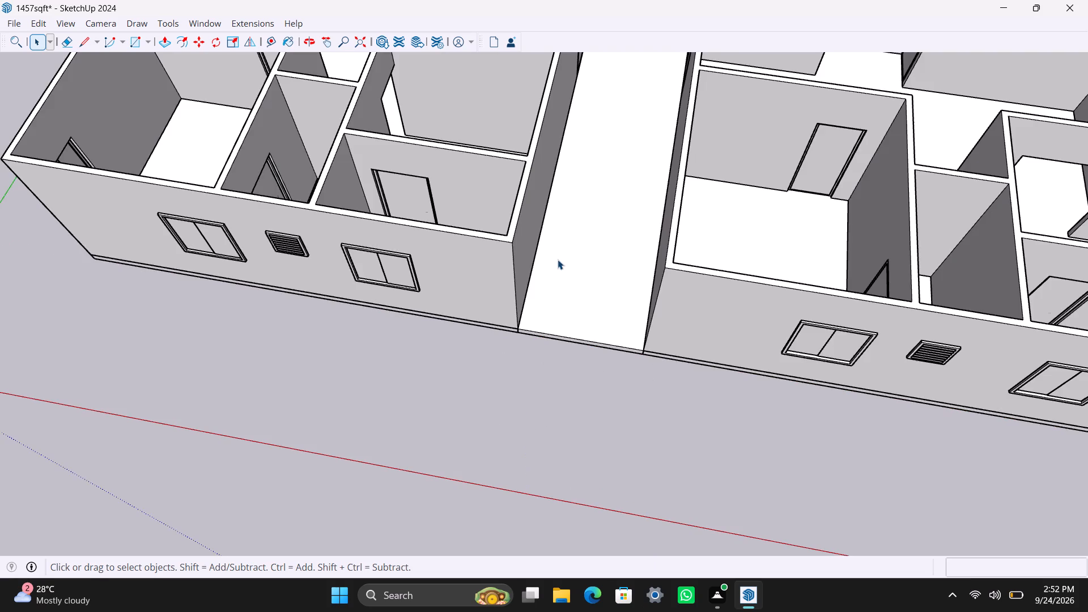
scroll(553, 394, down, 8)
middle_drag(559, 382, 549, 464)
click(966, 263)
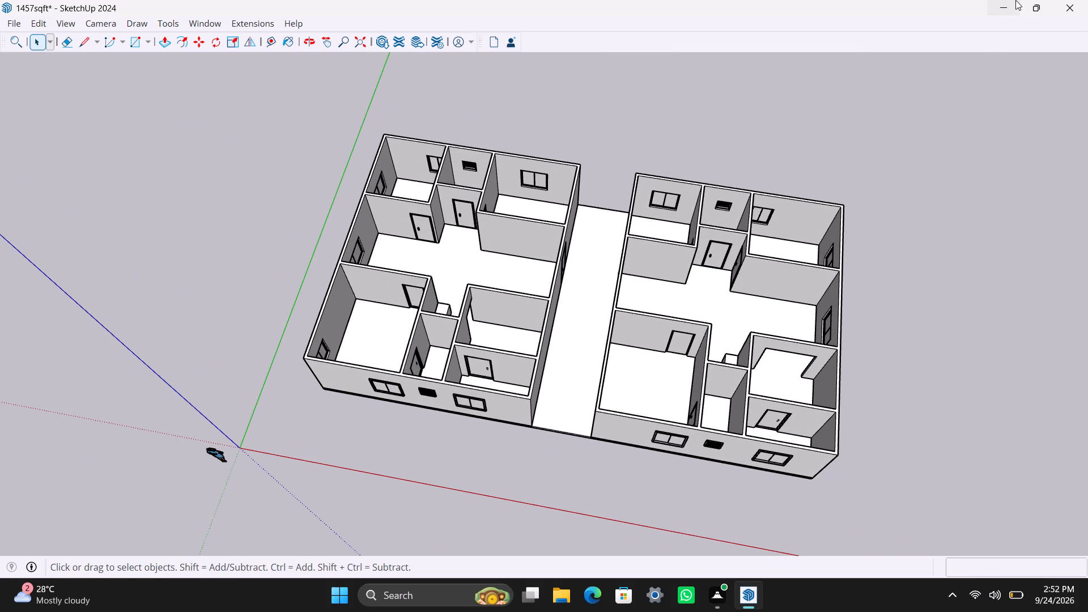
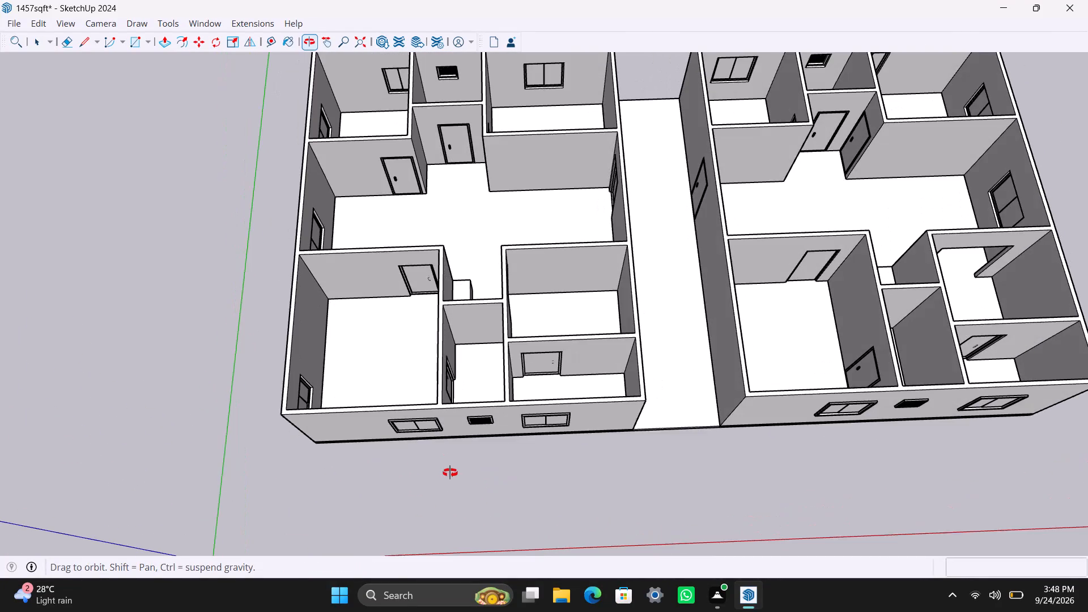
Show the model in the standard top view with both units and the passage in frame.
scroll(458, 412, down, 4)
shift+middle_drag(376, 441, 355, 458)
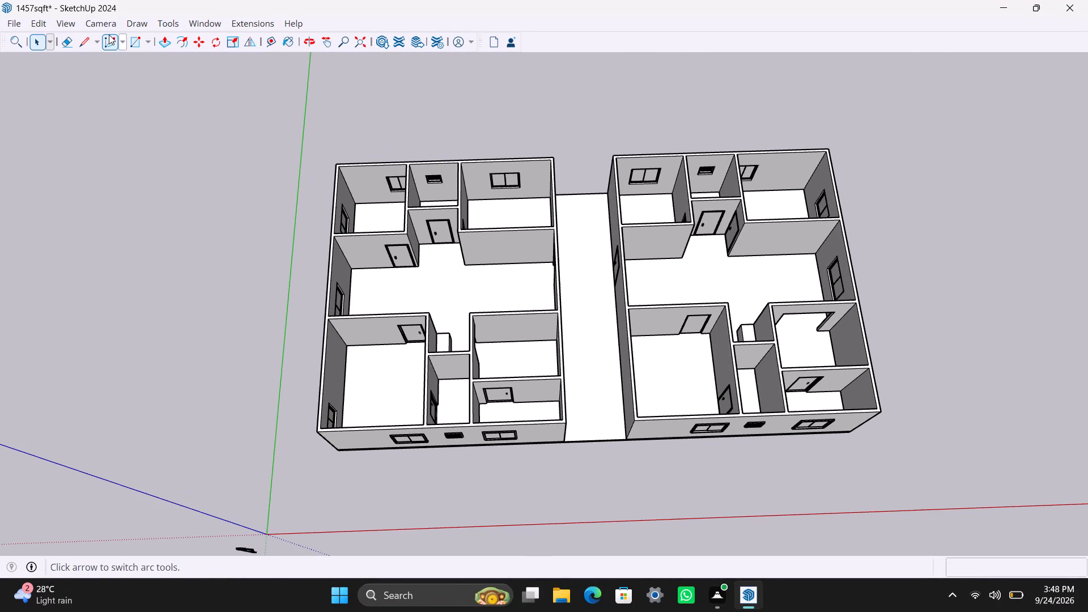
click(108, 25)
click(147, 80)
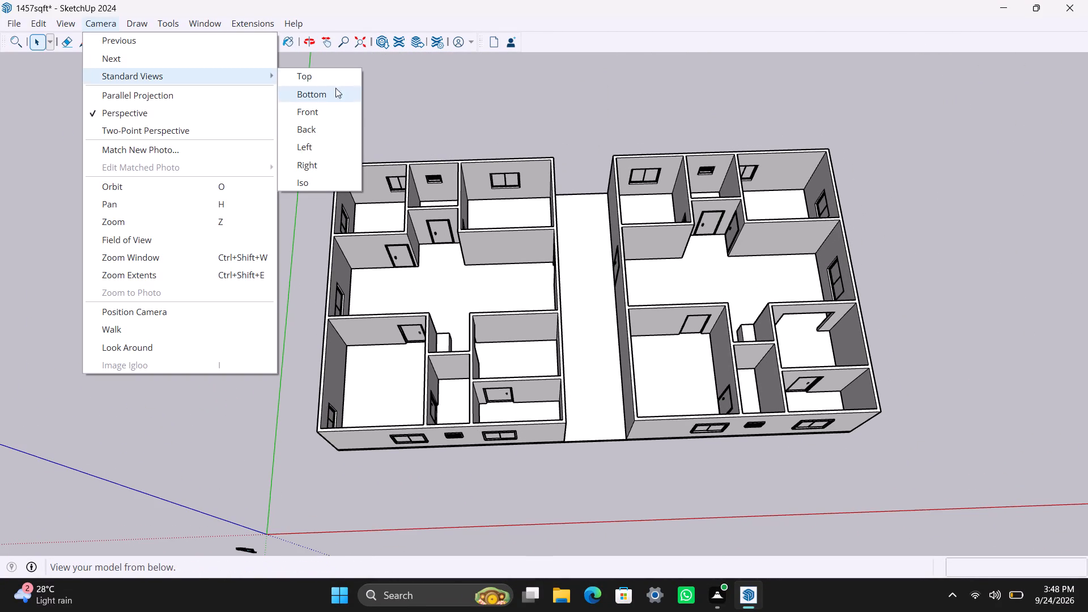
drag(328, 76, 327, 82)
scroll(530, 312, up, 2)
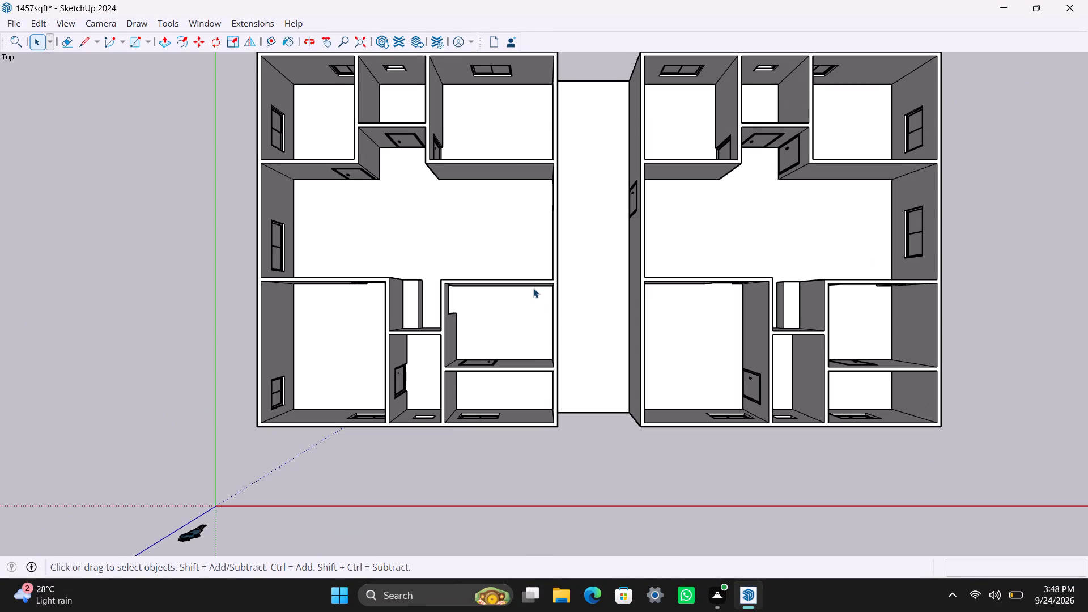
middle_drag(533, 292, 533, 376)
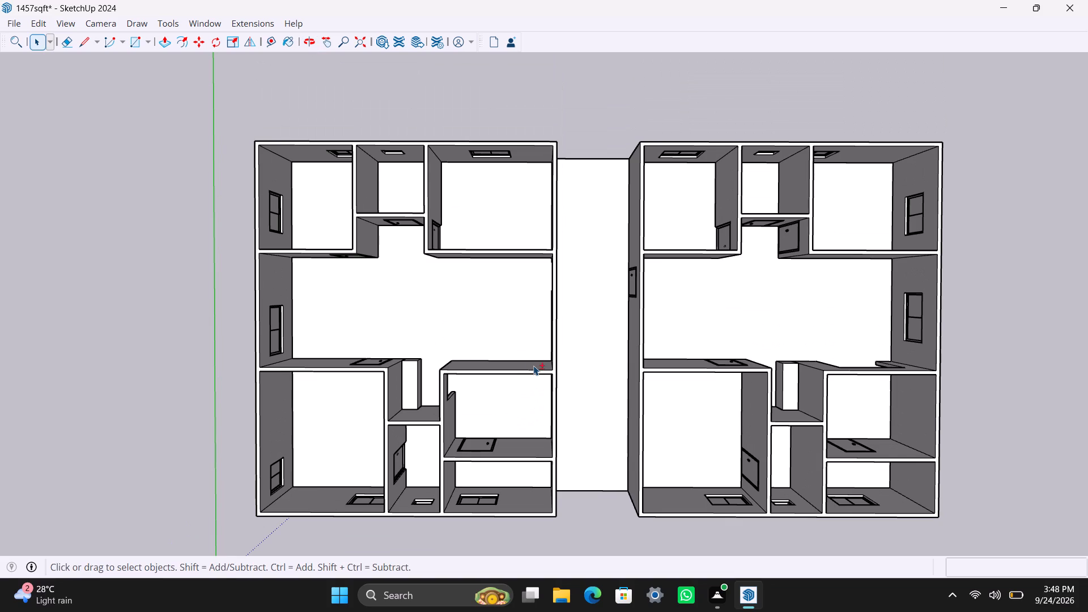
shift+middle_drag(533, 365, 533, 347)
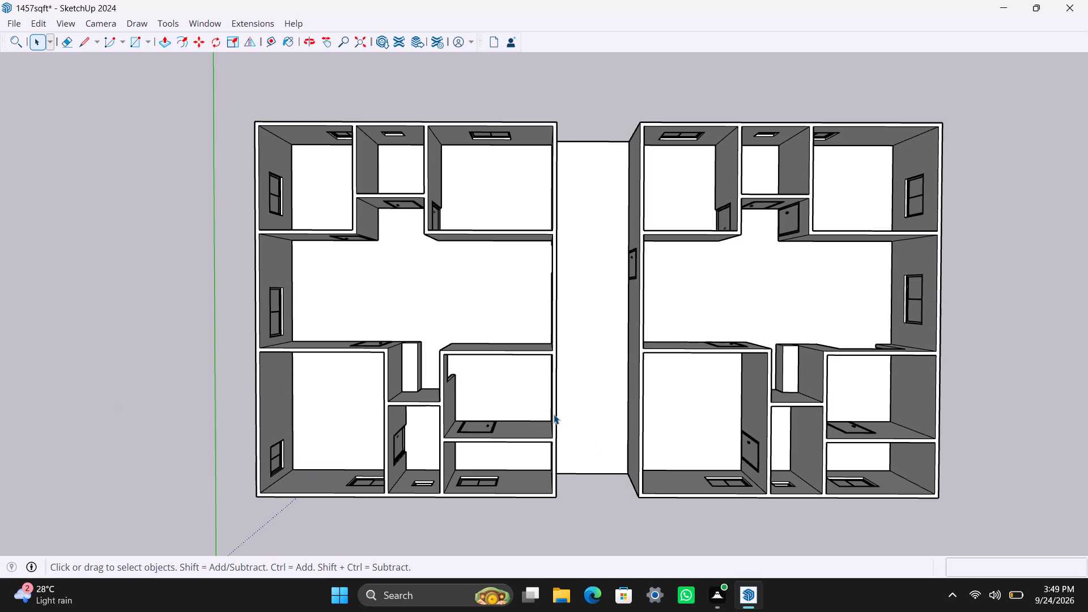
scroll(553, 415, down, 1)
scroll(553, 415, up, 1)
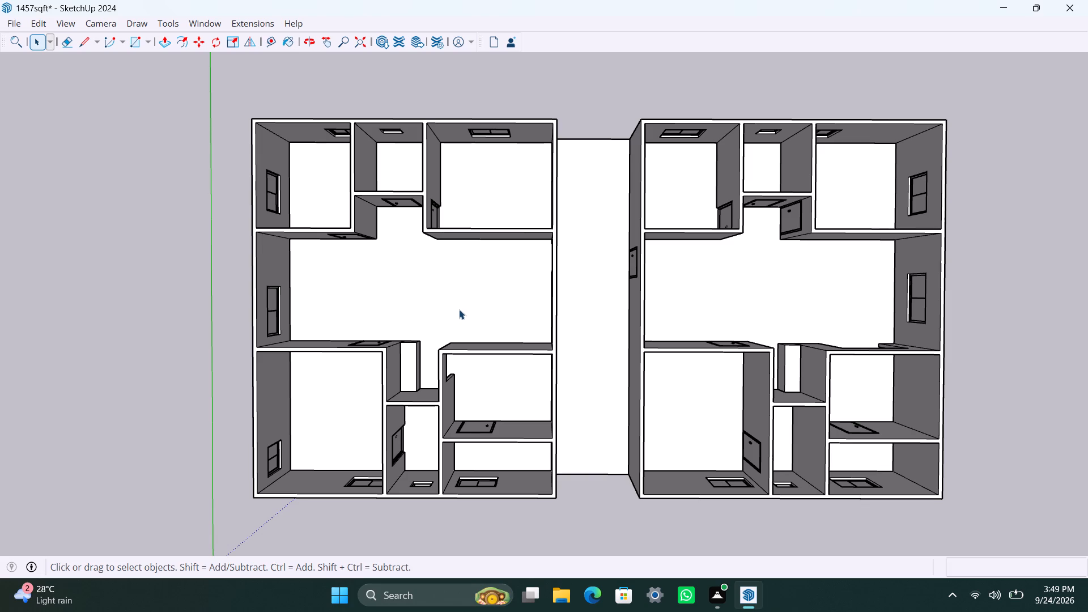
scroll(465, 331, down, 2)
scroll(460, 339, up, 2)
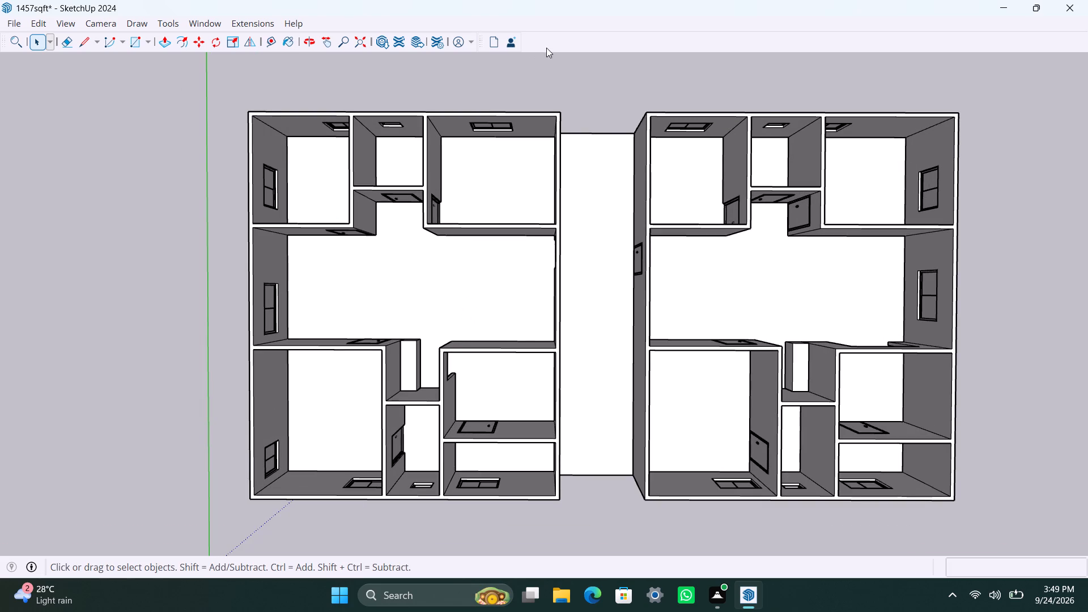
Display the V-Ray for SketchUp tools and open the Chaos Cosmos asset browser.
right_click(546, 47)
click(589, 542)
click(195, 116)
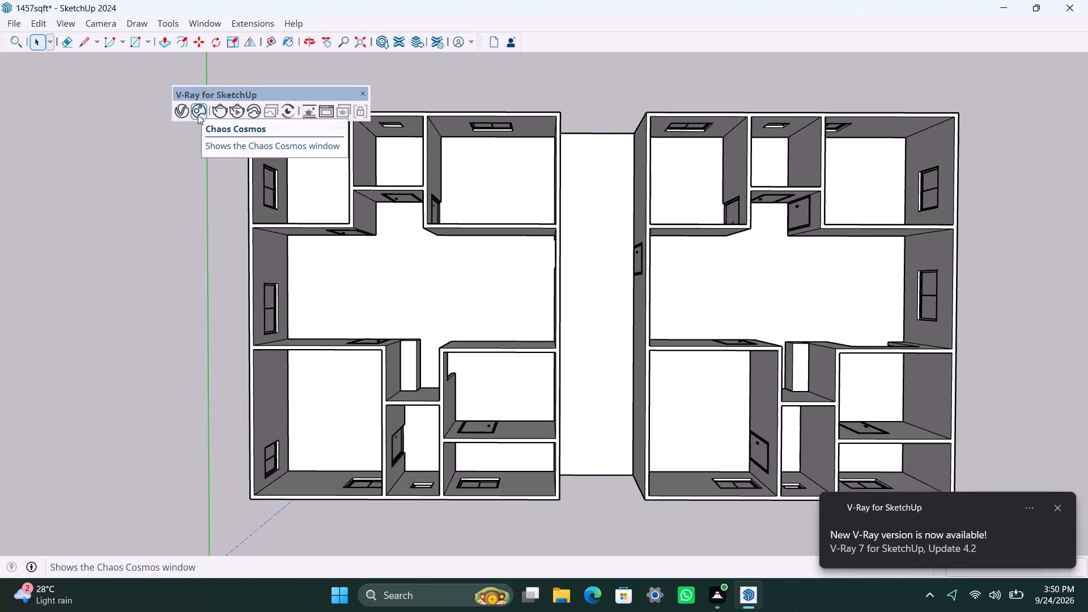
click(198, 114)
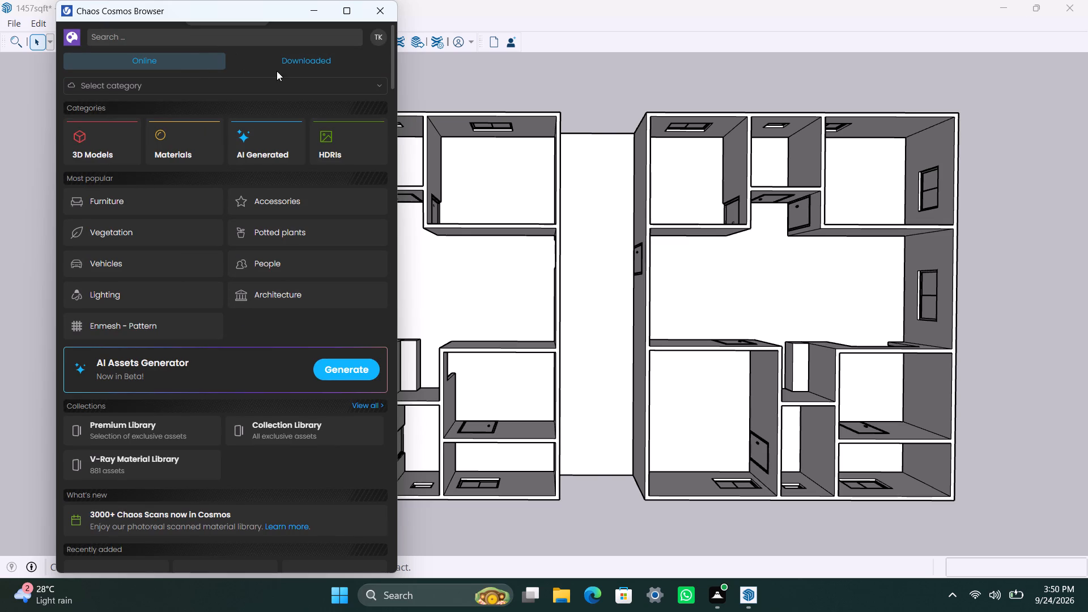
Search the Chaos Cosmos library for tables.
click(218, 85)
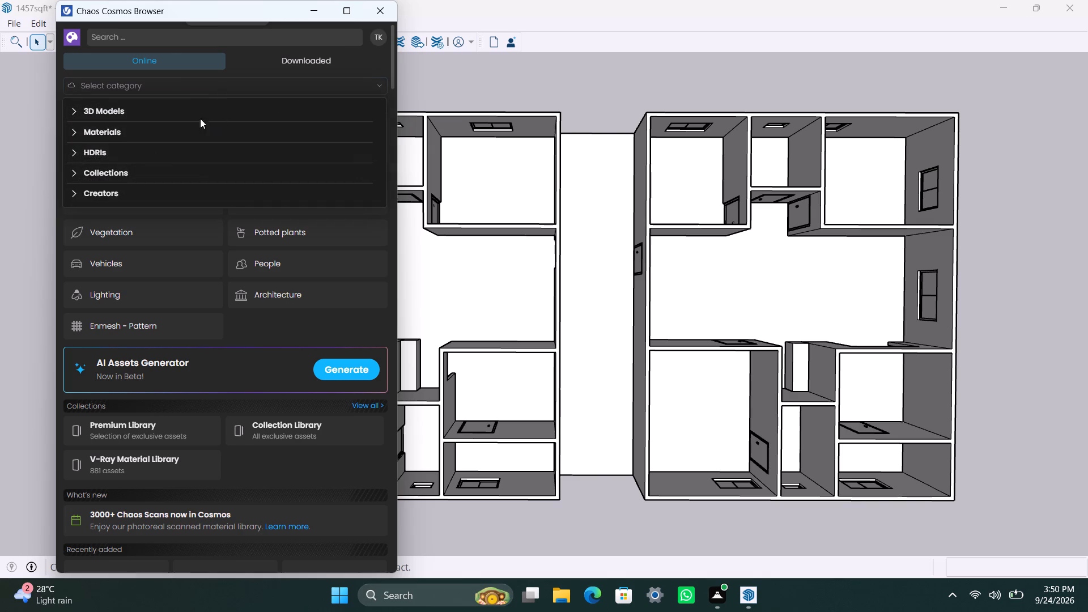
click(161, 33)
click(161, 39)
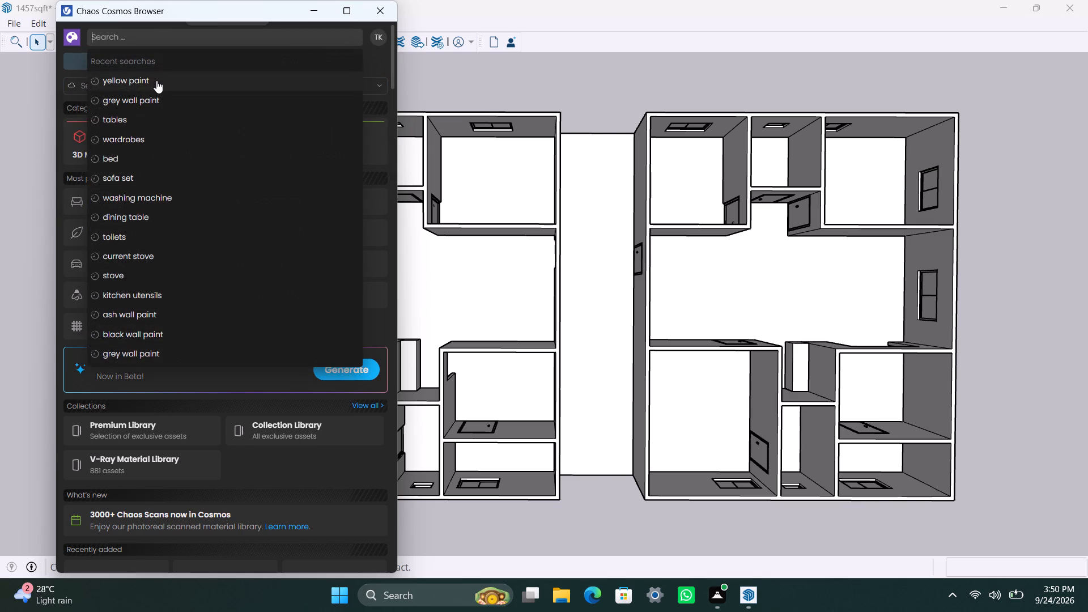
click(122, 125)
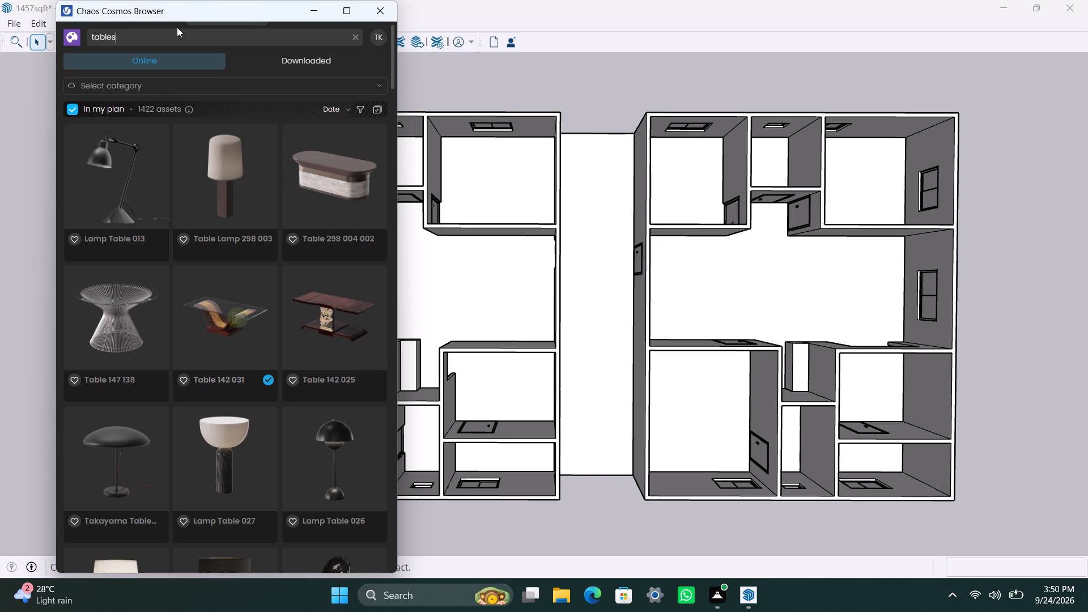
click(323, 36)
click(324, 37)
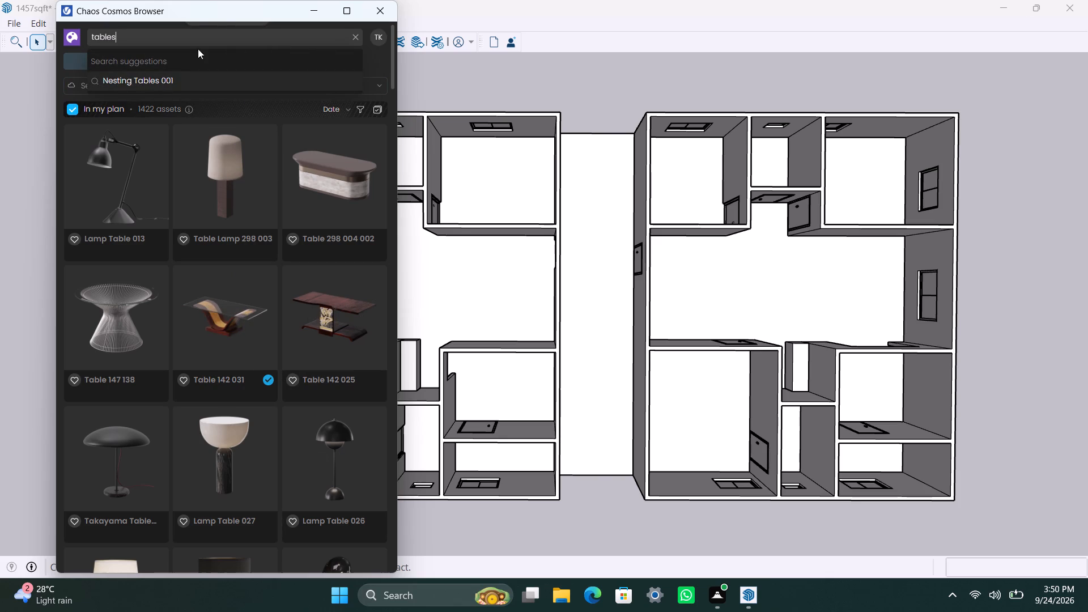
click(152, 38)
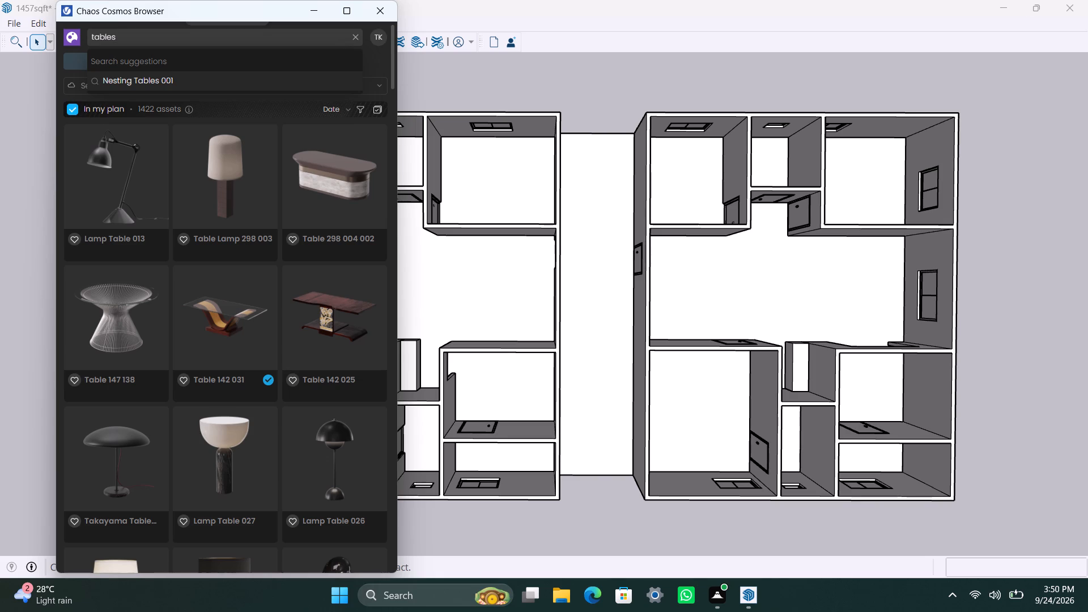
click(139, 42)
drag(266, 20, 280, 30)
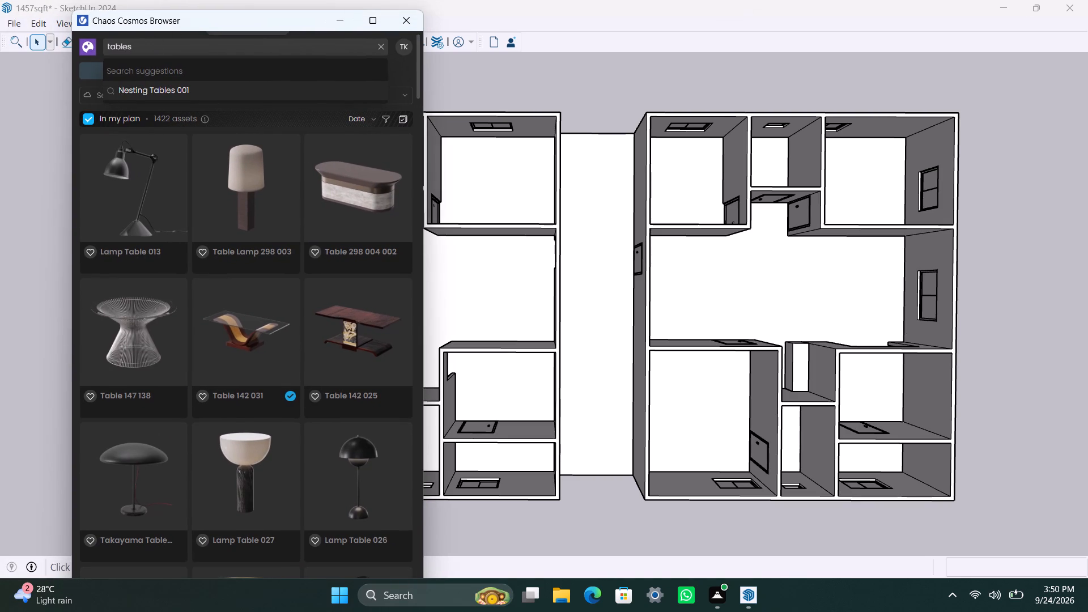
Search the Chaos Cosmos library for toilets and place one at the back wall of the rear bathroom in the unit nearer the origin.
drag(148, 45, 87, 54)
key(BackSpace)
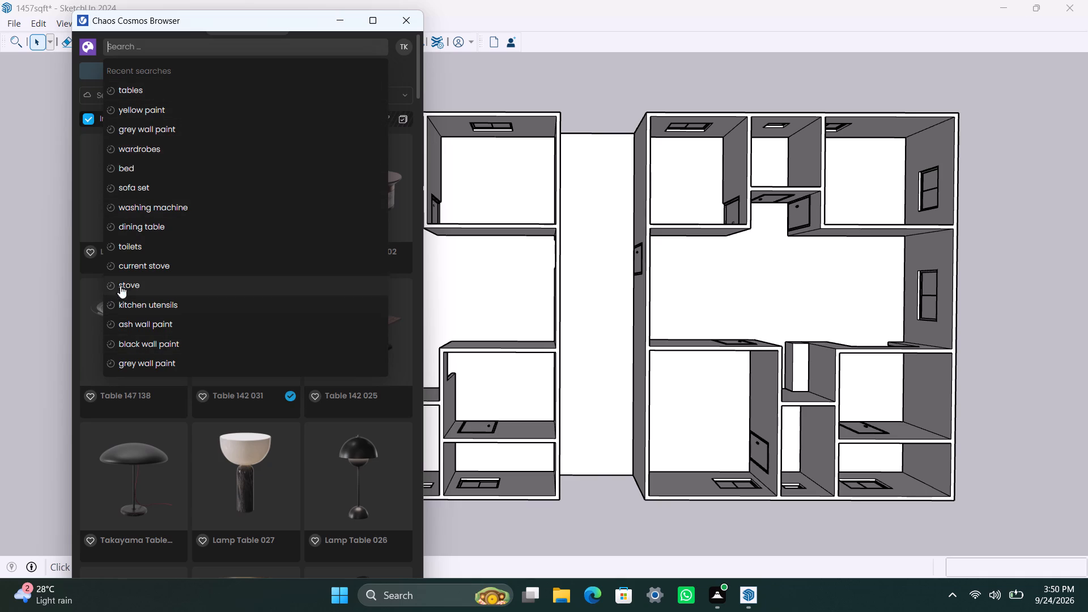
click(135, 245)
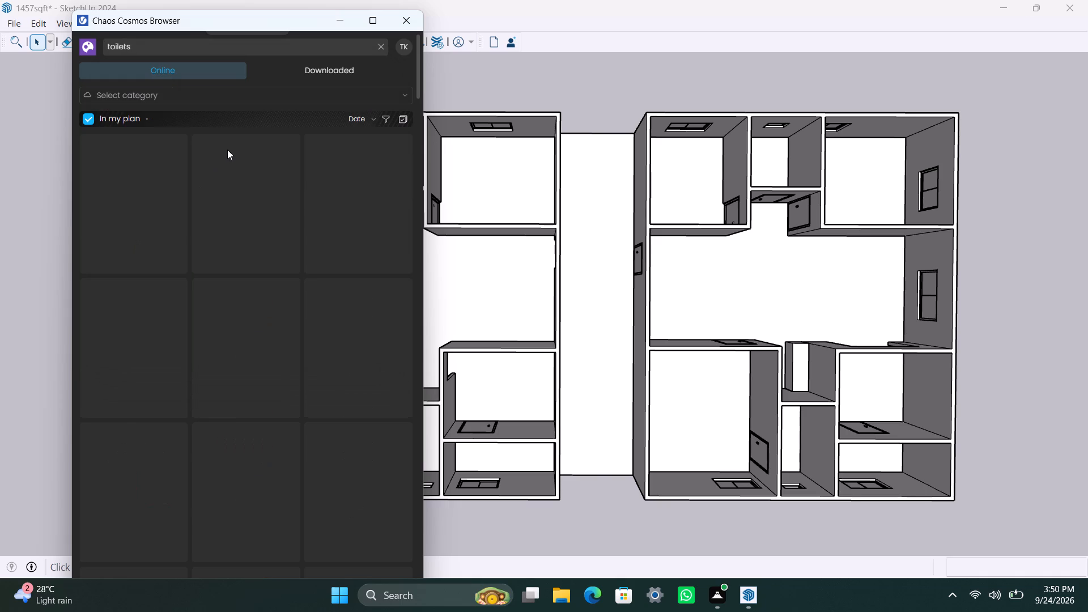
click(369, 190)
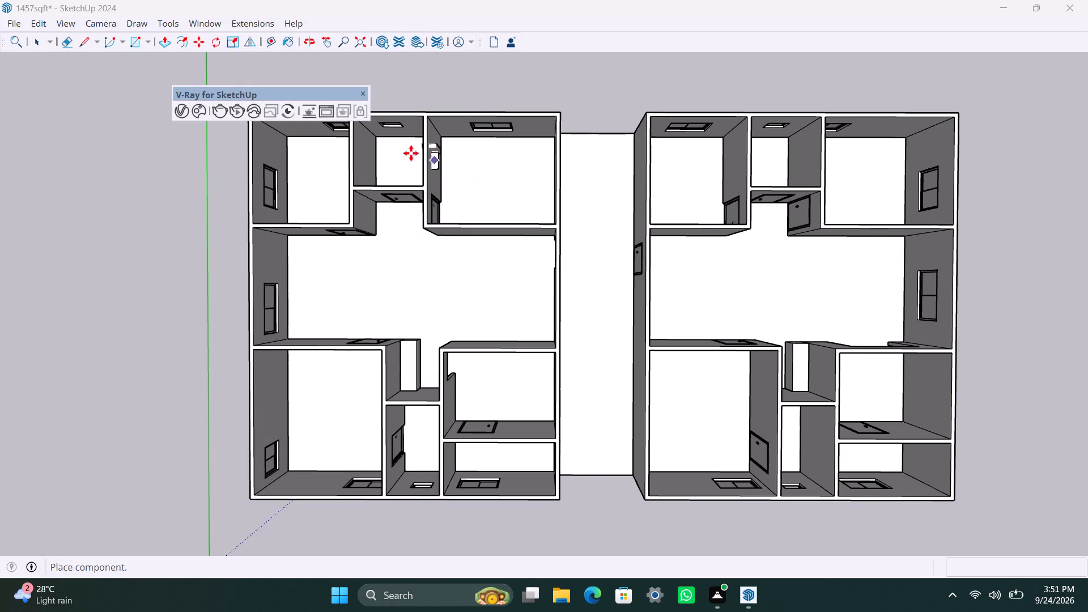
scroll(403, 150, up, 4)
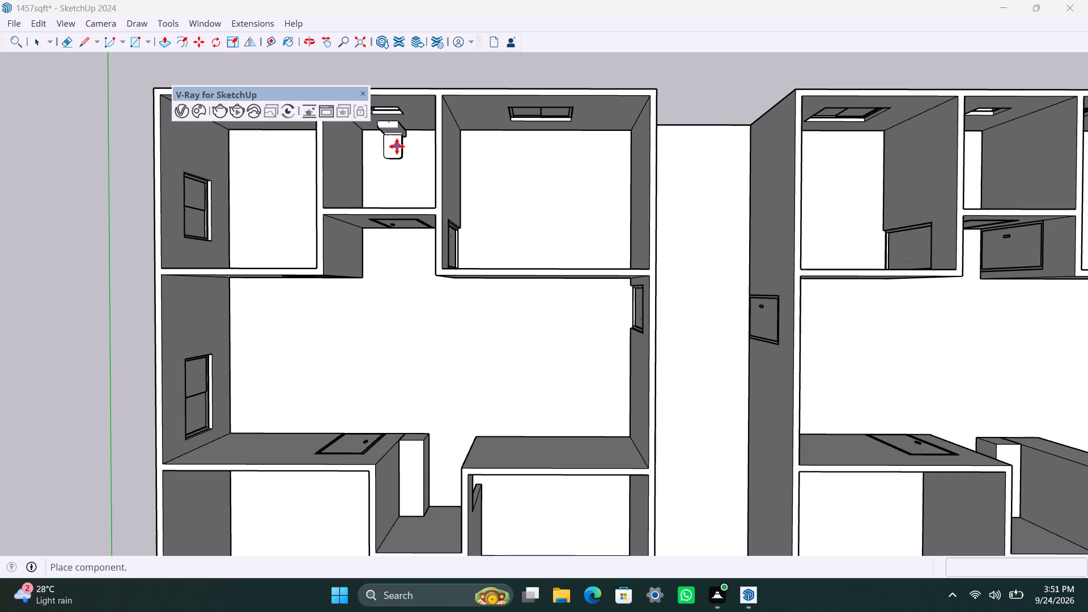
click(397, 146)
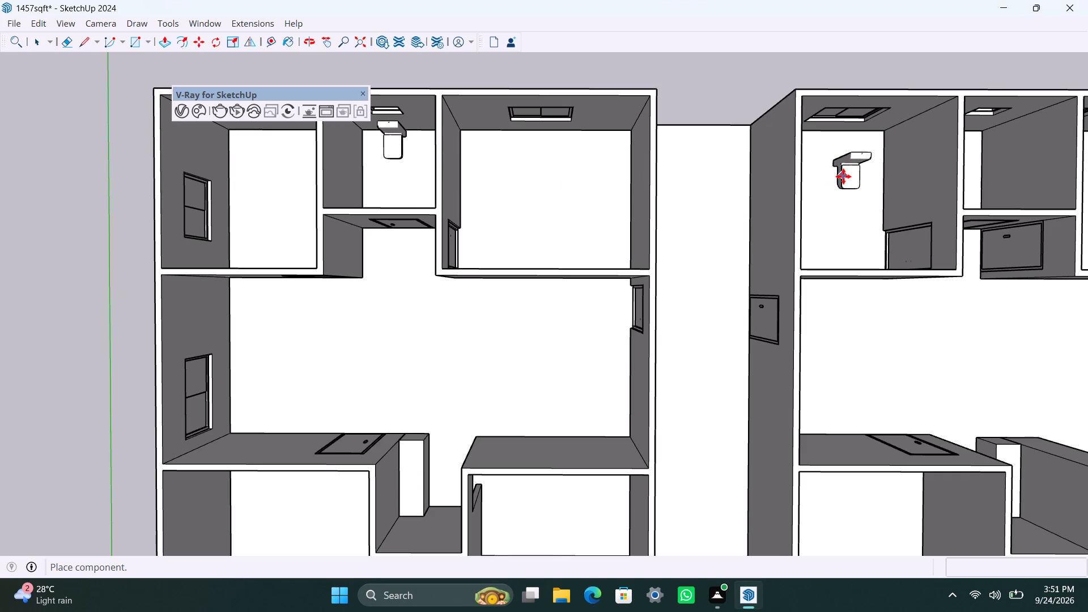
Place a second copy of the toilet at the back wall of the other unit's rear bathroom, below its small window.
scroll(843, 176, down, 5)
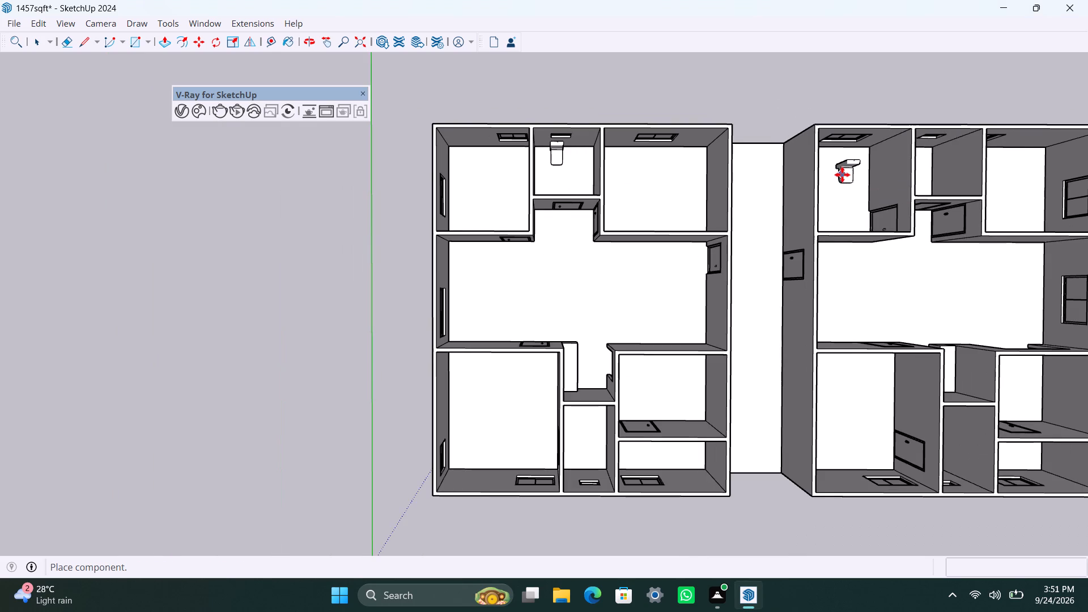
shift+middle_drag(840, 175, 559, 205)
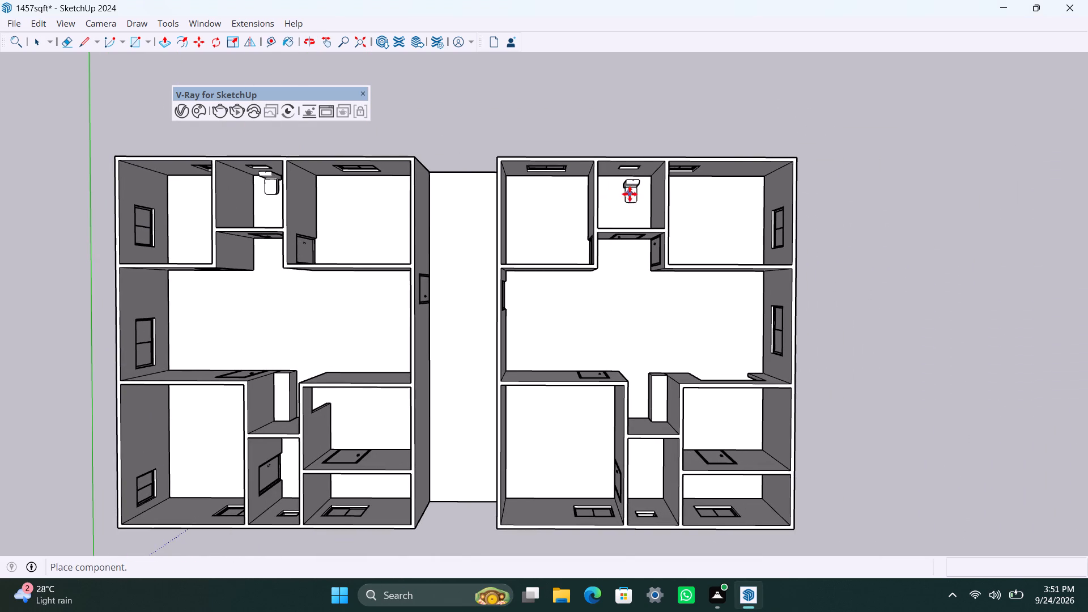
scroll(630, 193, up, 4)
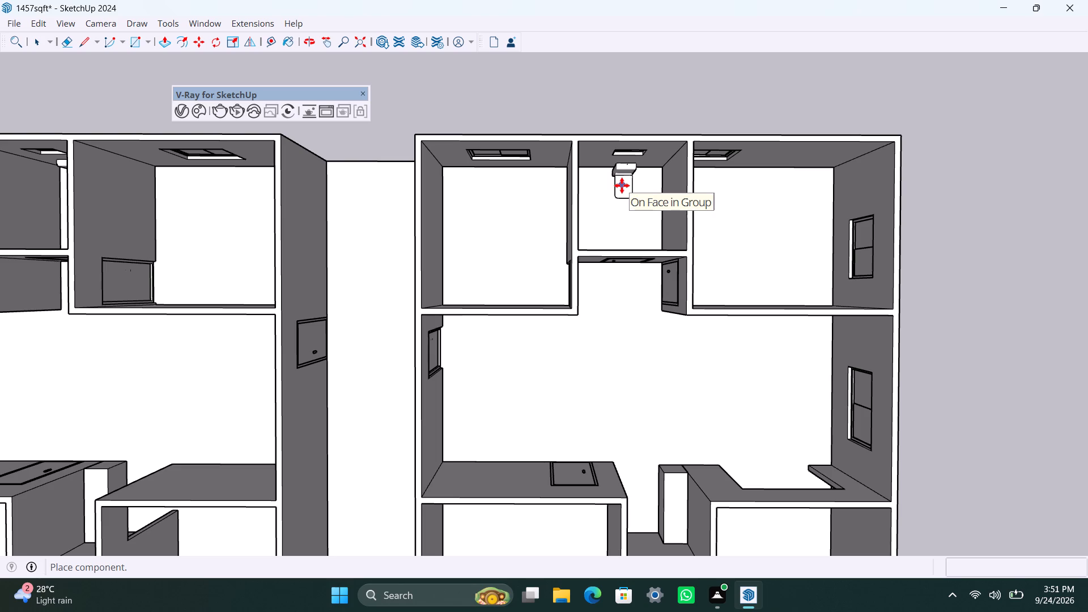
click(622, 185)
Place a third toilet on the open ground beside the unit farther from the origin and finish placing.
scroll(546, 317, down, 8)
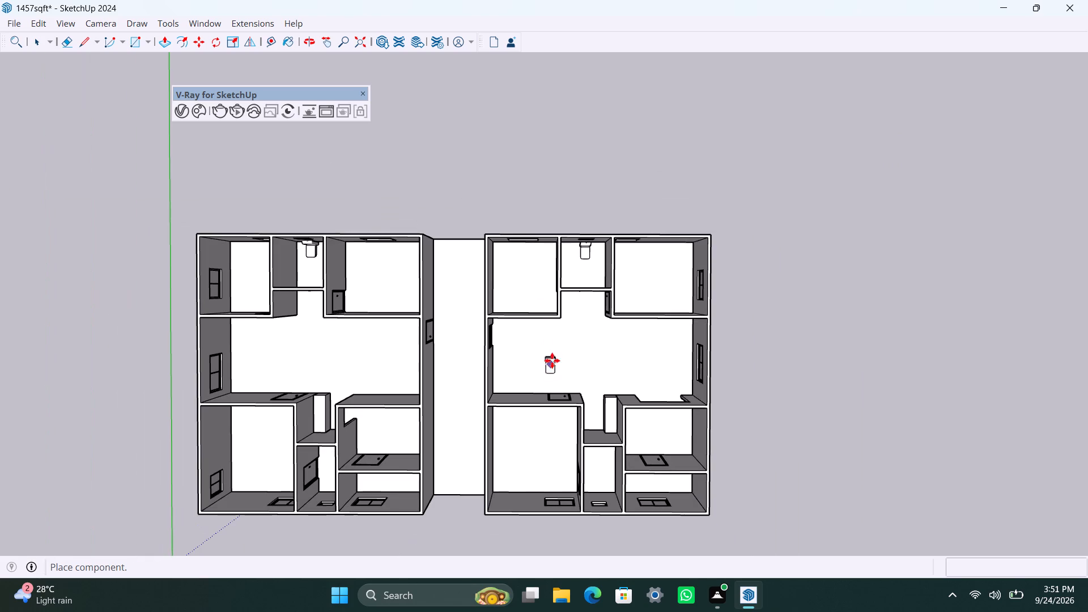
shift+middle_drag(553, 349, 532, 265)
click(839, 284)
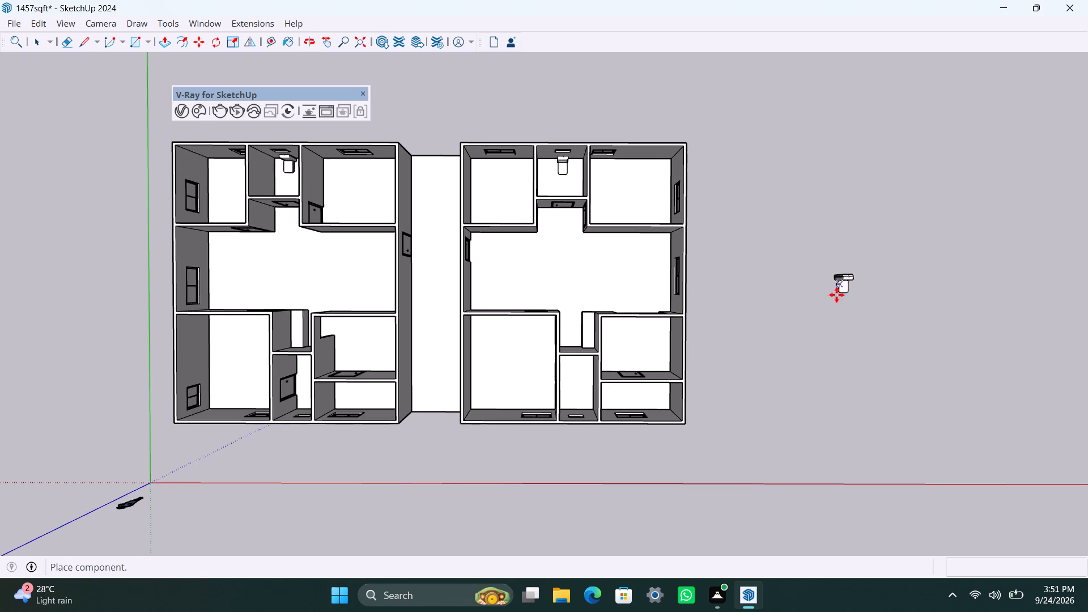
key(space)
Rotate the toilet outside the house by 180 degrees about the blue axis.
scroll(838, 294, up, 7)
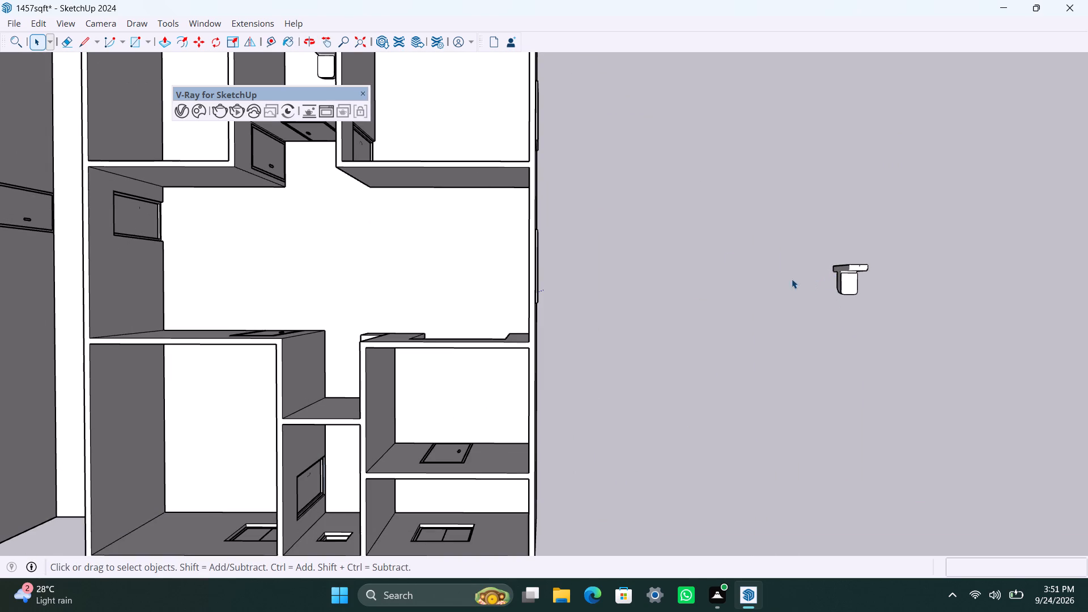
click(216, 40)
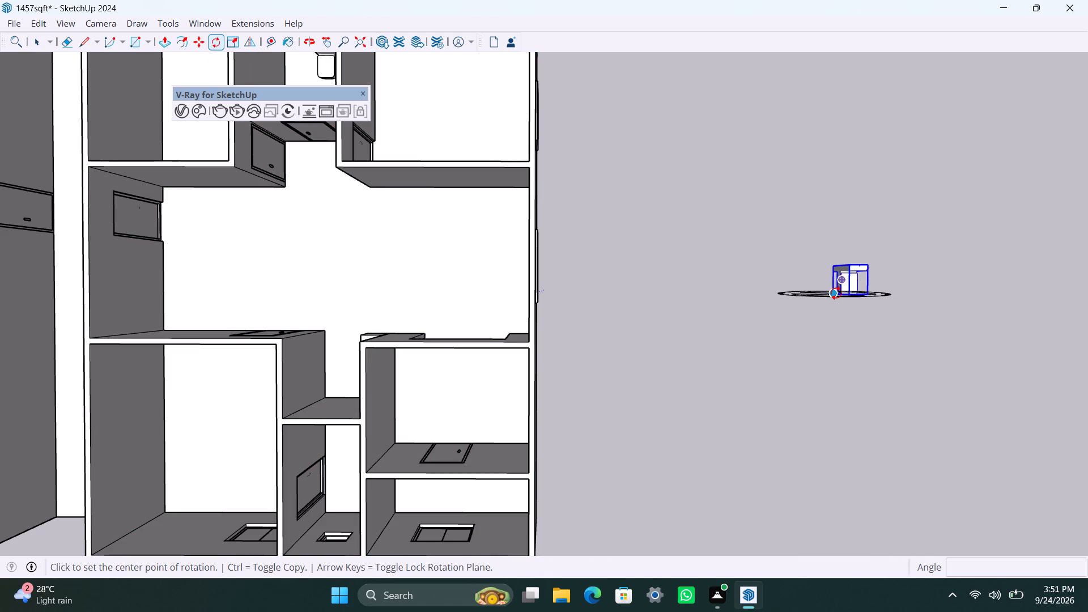
key(Left)
key(Left)
key(Left)
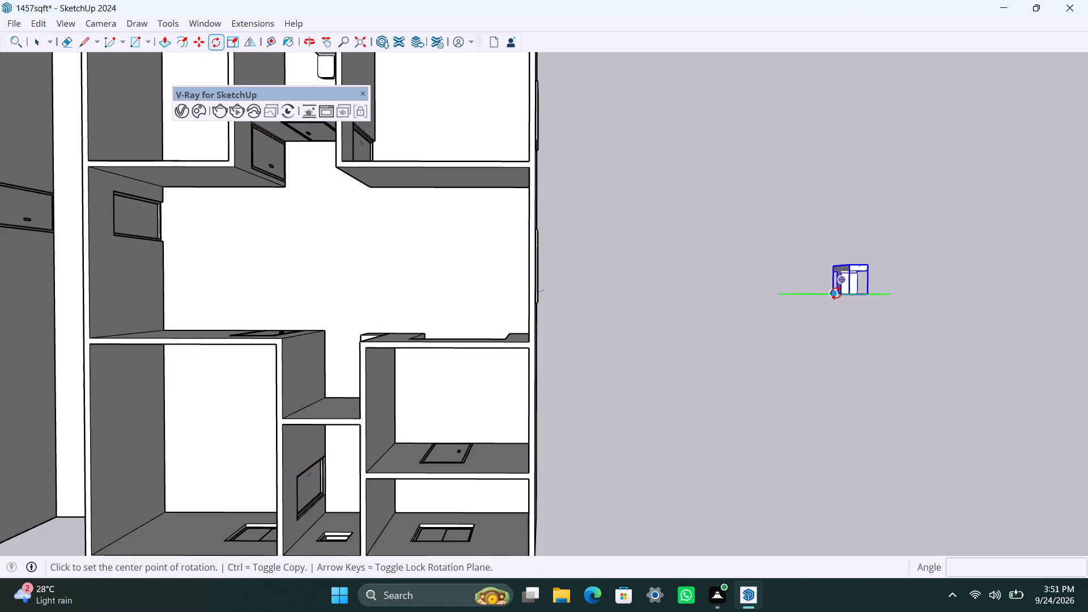
key(Up)
click(836, 293)
click(869, 295)
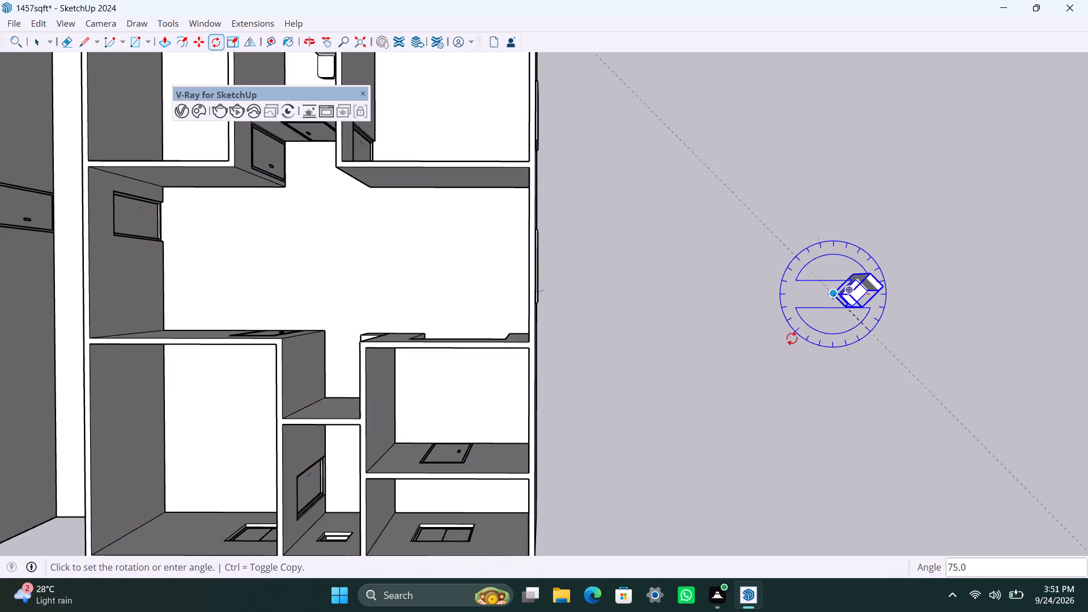
text(180)
key(Return)
key(space)
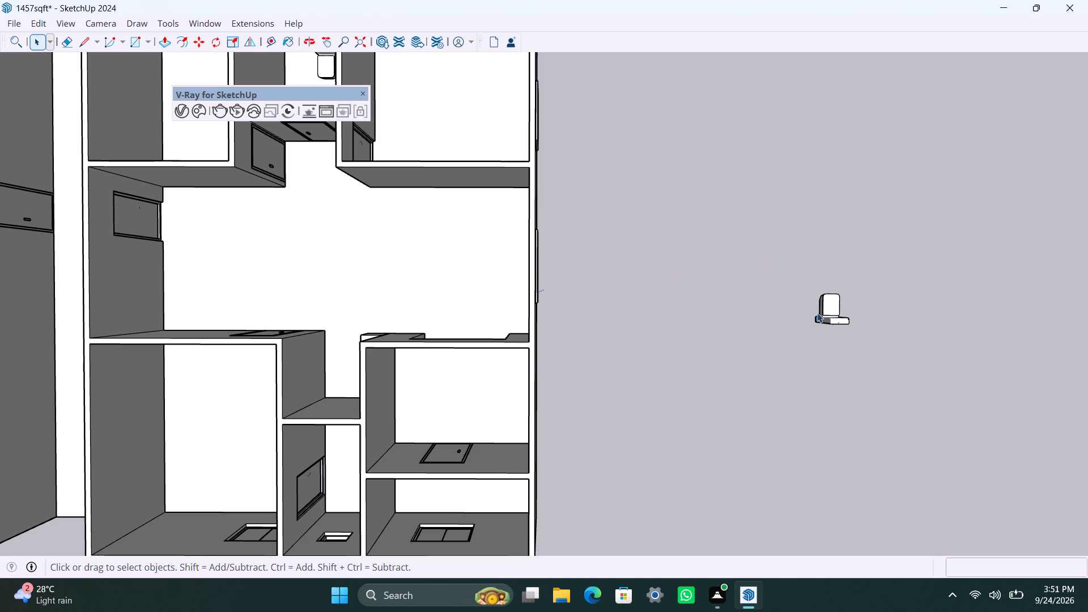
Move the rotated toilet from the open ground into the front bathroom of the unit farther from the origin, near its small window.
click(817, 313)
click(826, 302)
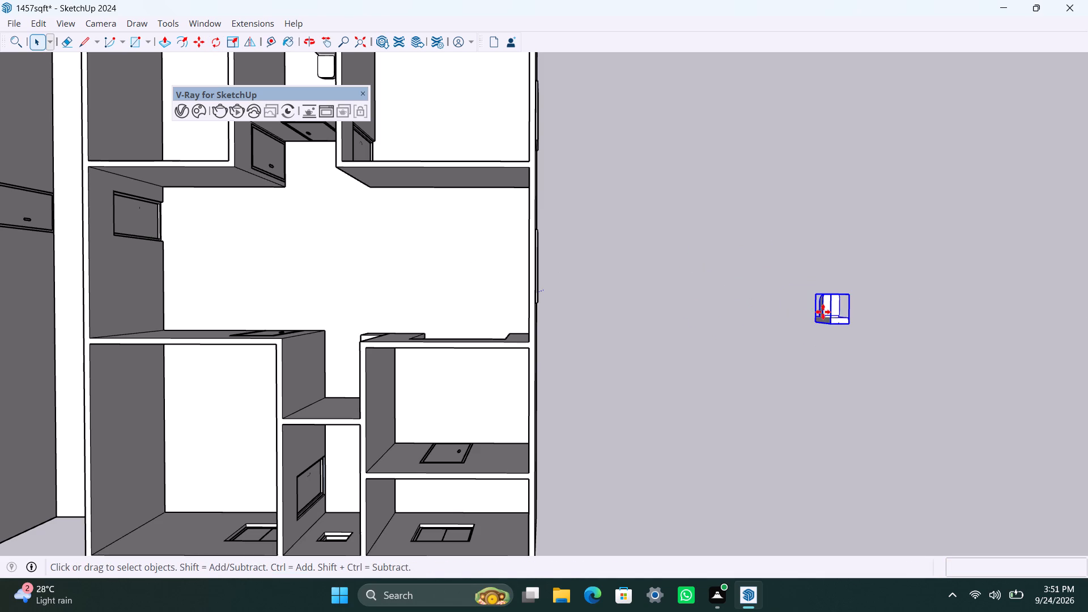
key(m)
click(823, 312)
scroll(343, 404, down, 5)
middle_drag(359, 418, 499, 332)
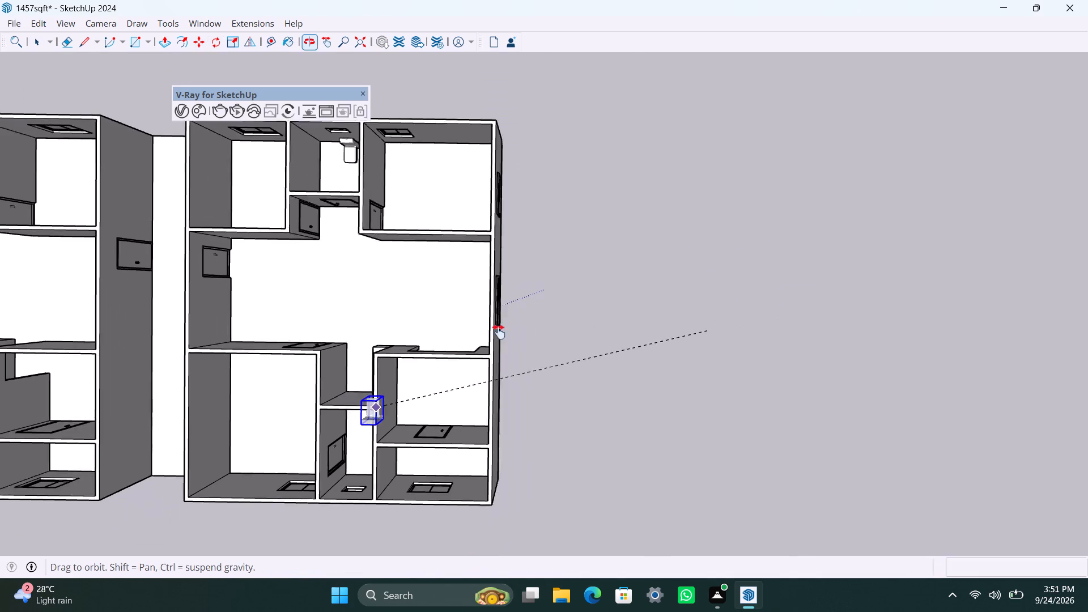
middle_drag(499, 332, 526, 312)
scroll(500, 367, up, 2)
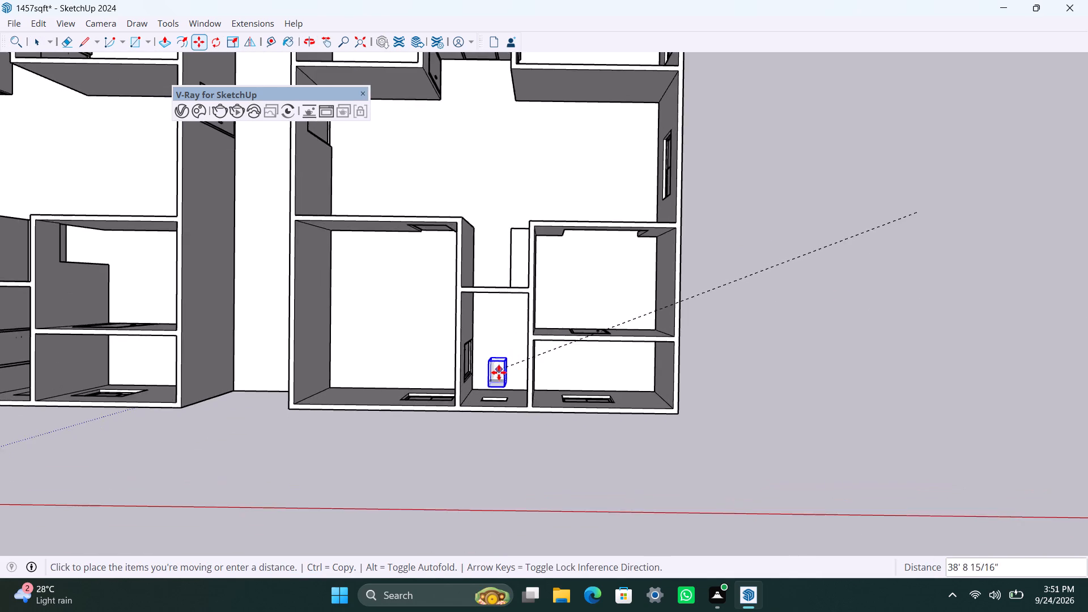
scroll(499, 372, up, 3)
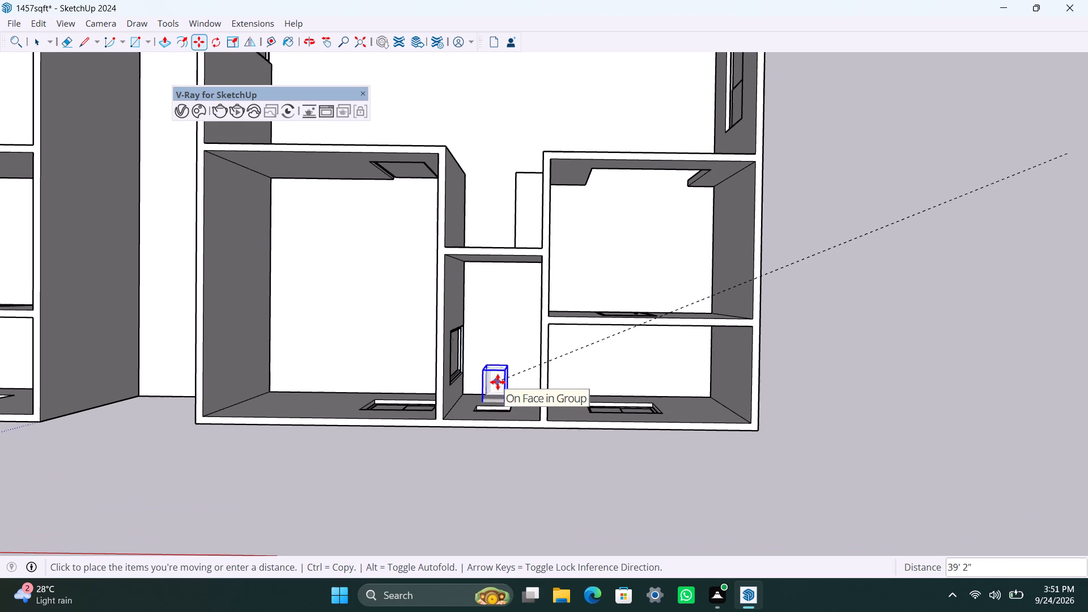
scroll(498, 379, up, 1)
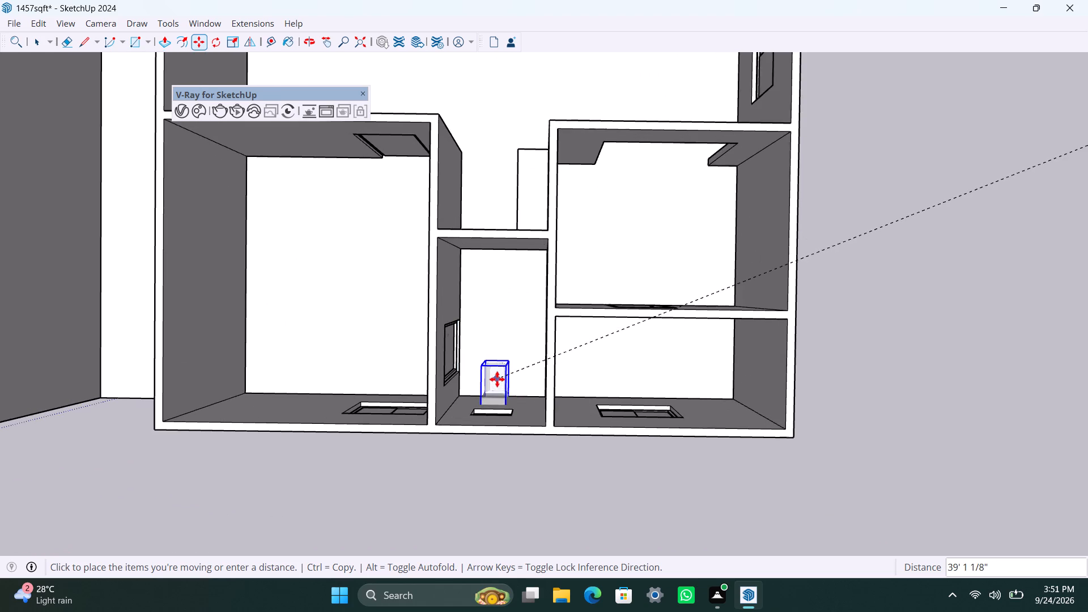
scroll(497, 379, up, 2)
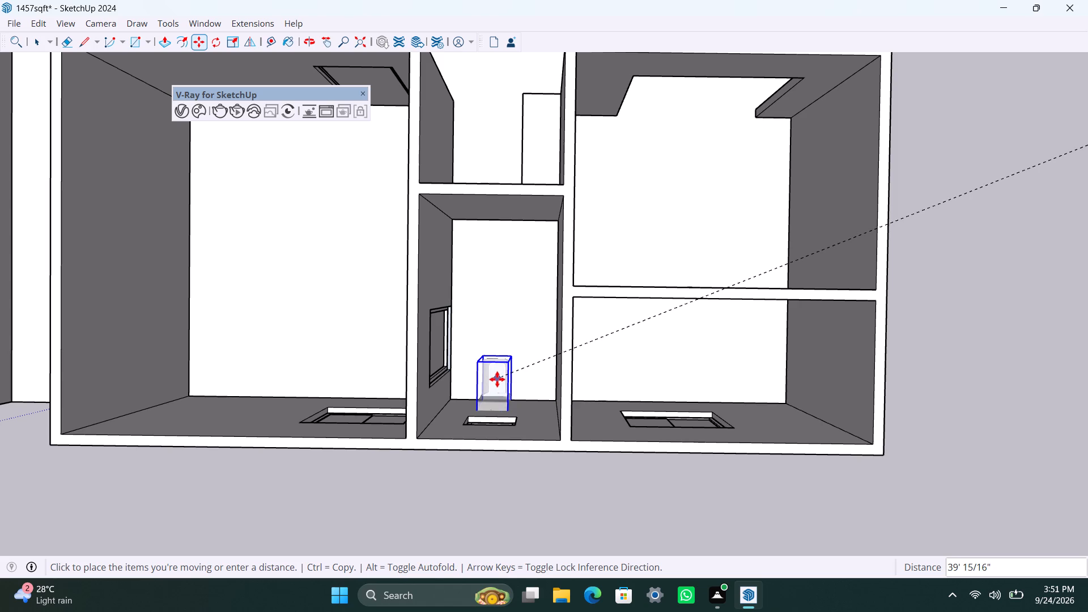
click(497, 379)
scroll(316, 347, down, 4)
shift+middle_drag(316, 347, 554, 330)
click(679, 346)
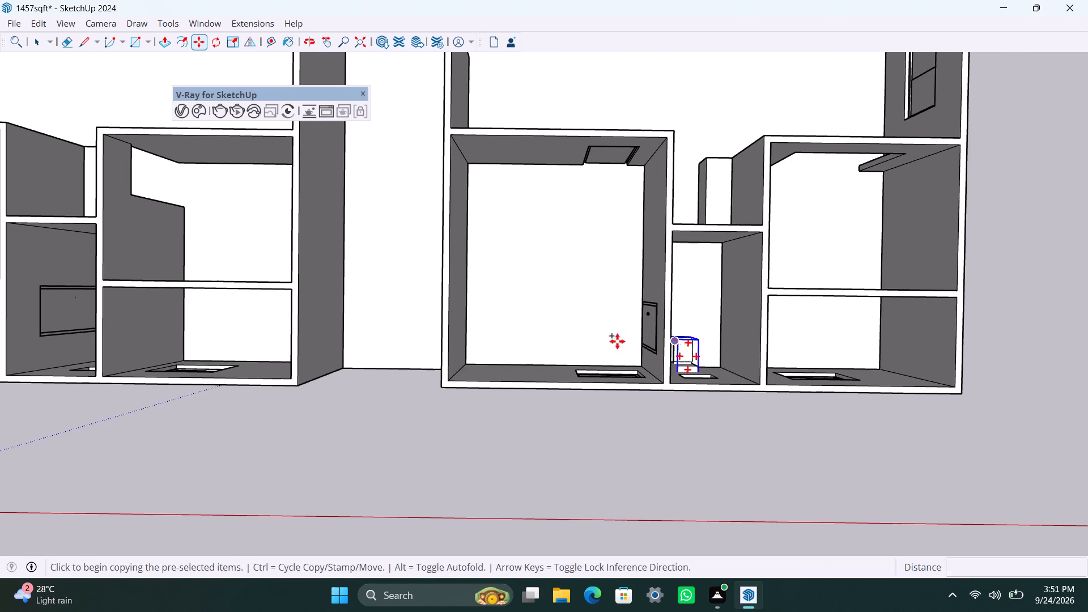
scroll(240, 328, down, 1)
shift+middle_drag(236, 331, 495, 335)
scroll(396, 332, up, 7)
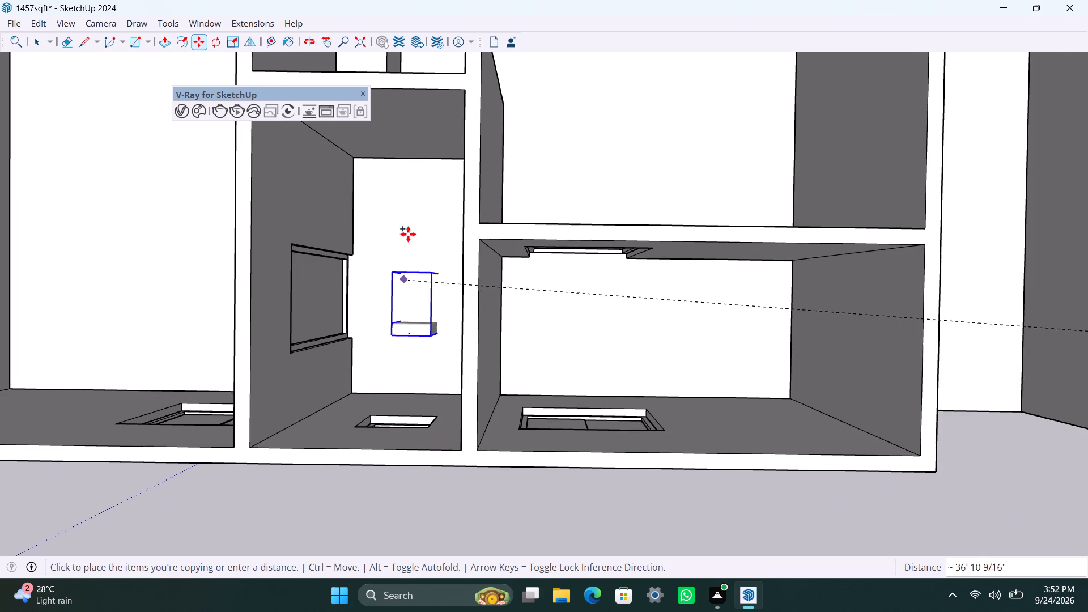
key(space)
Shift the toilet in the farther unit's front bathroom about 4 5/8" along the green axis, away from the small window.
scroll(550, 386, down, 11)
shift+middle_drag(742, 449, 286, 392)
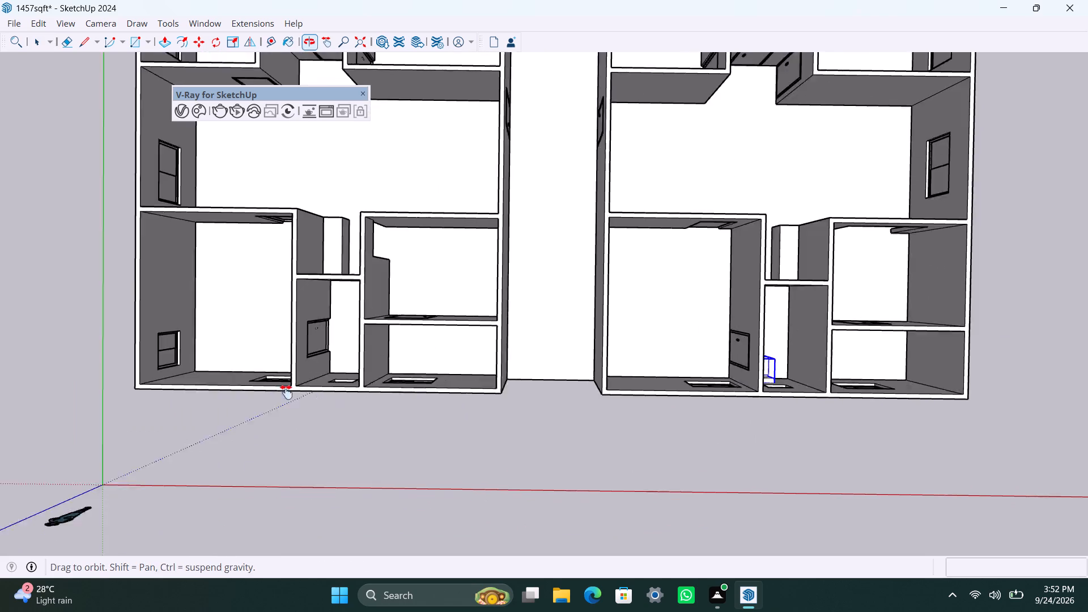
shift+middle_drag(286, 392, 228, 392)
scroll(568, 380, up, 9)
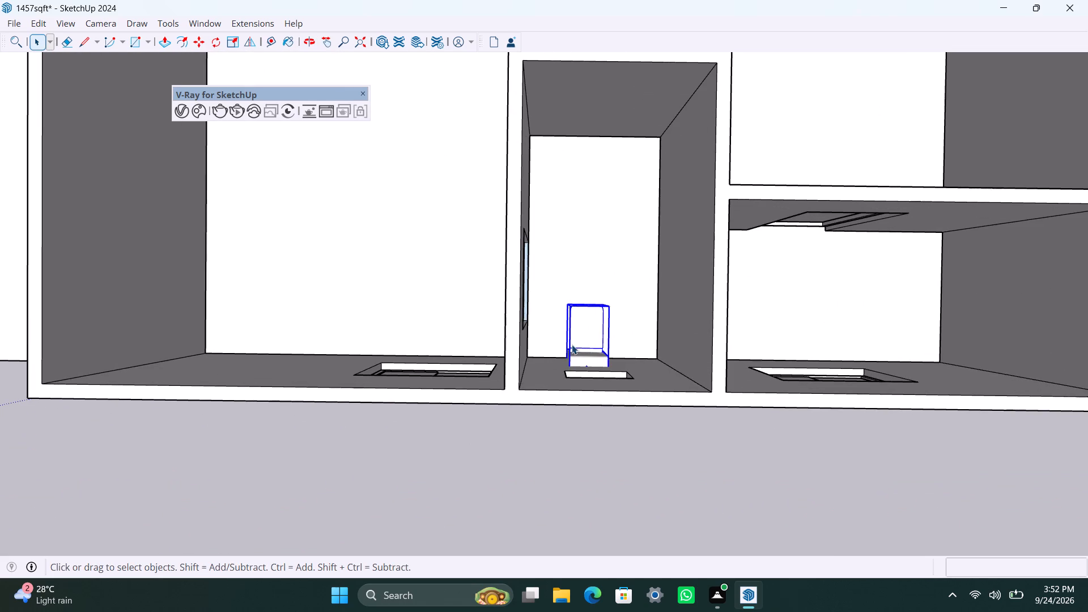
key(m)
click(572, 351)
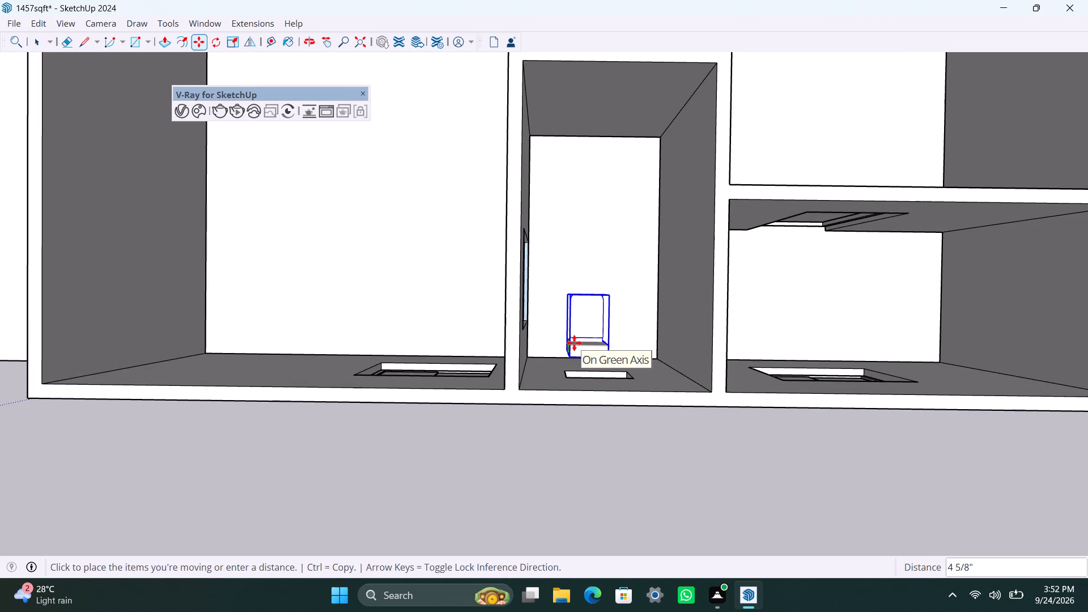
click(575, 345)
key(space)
Delete the rotated toilet from the front bathroom of the unit farther from the origin.
scroll(460, 355, up, 1)
scroll(460, 355, down, 5)
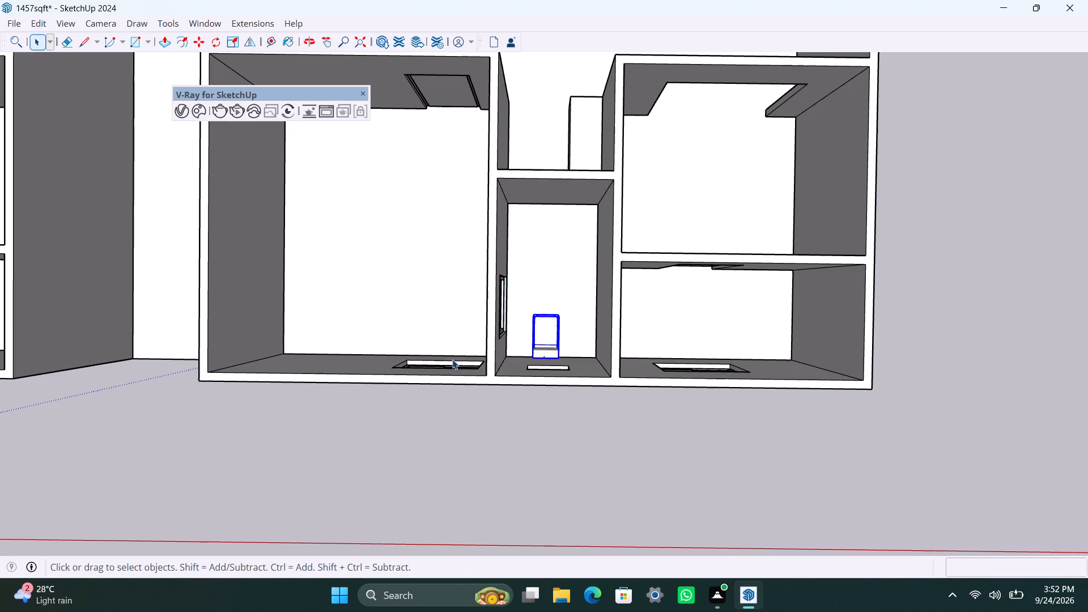
scroll(494, 338, down, 3)
scroll(549, 335, up, 4)
middle_drag(556, 334, 524, 321)
key(Delete)
scroll(520, 325, down, 10)
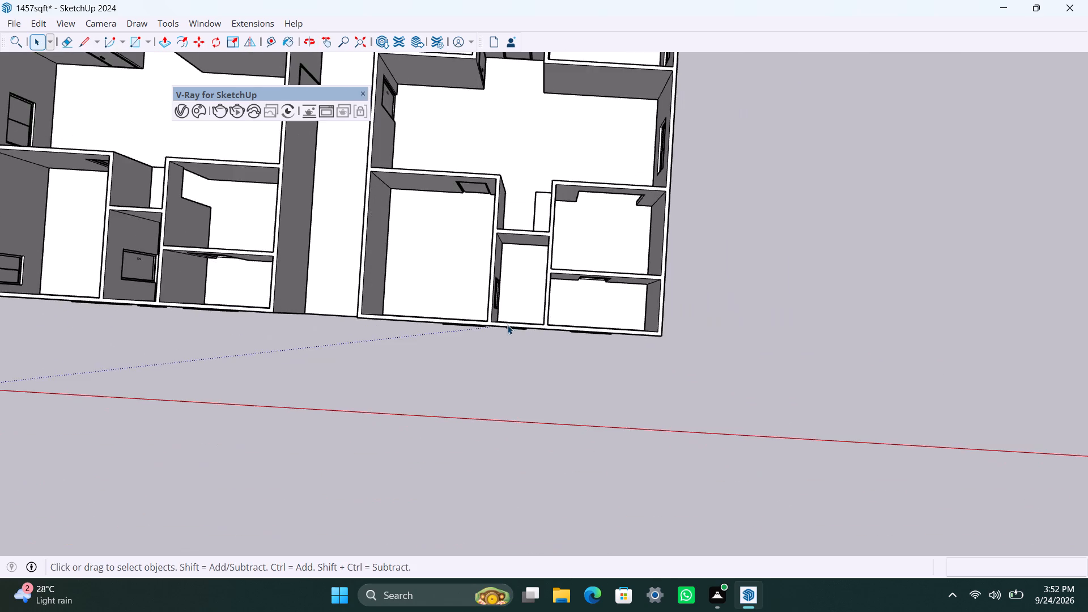
Copy the toilet from the nearer unit's rear bathroom into its front bathroom, against the inner wall opposite the small window, about 27' 3" away.
shift+middle_drag(521, 329, 660, 487)
scroll(345, 208, down, 4)
scroll(319, 186, up, 3)
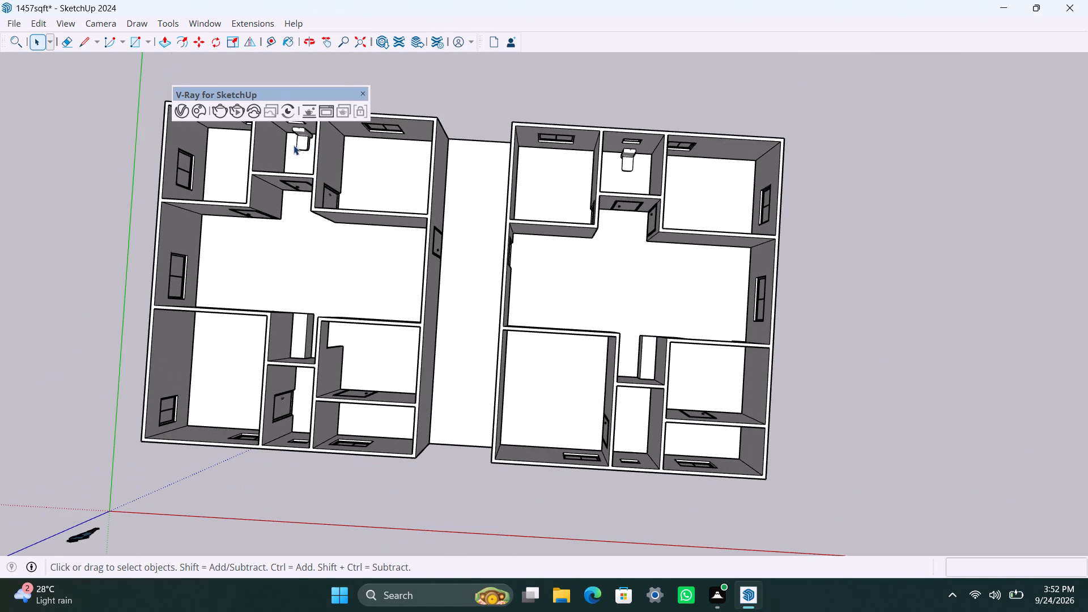
click(301, 141)
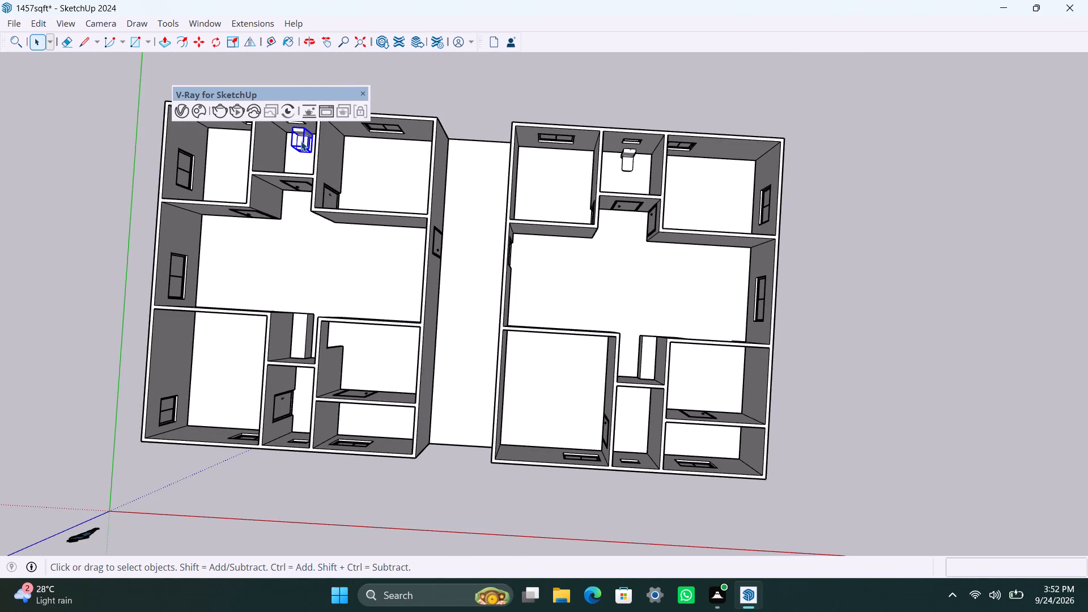
key(m)
click(297, 146)
scroll(295, 406, up, 6)
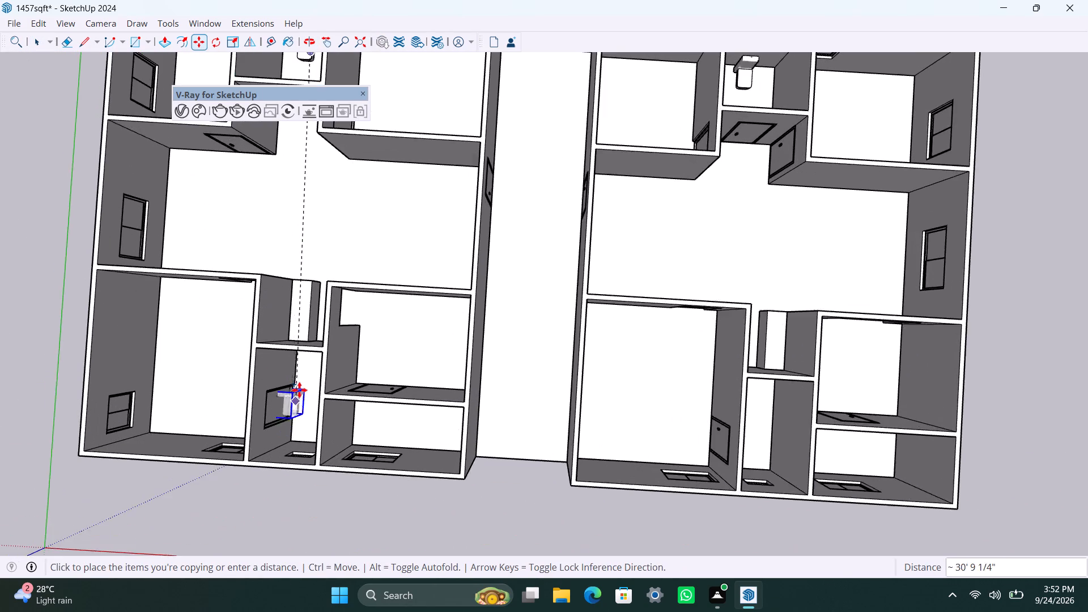
middle_drag(304, 390, 364, 381)
scroll(340, 386, up, 2)
middle_drag(324, 404, 330, 261)
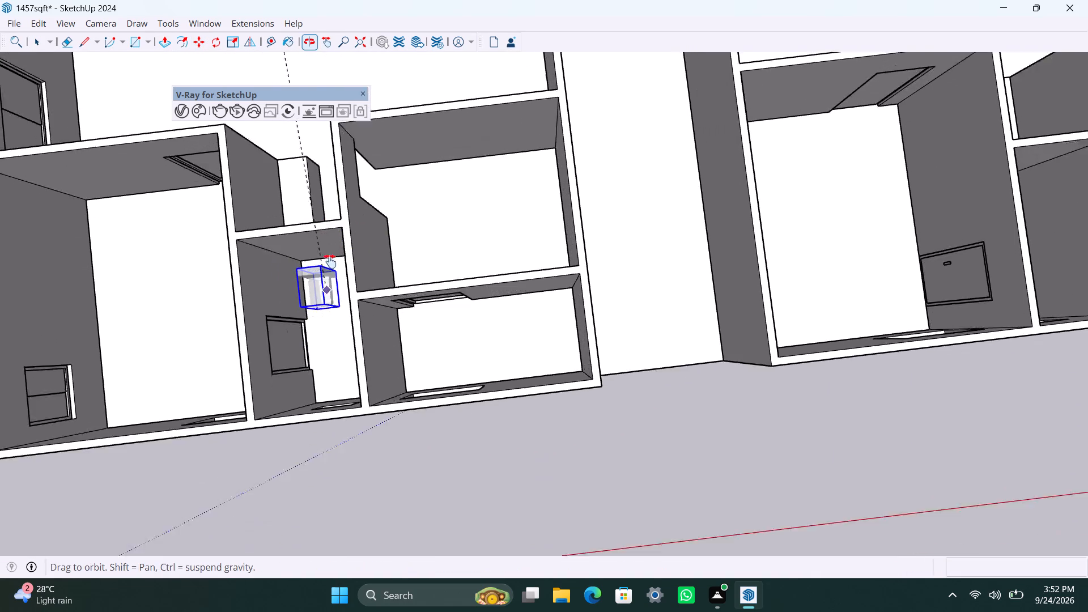
middle_drag(330, 261, 334, 219)
scroll(334, 222, up, 3)
middle_drag(341, 226, 356, 159)
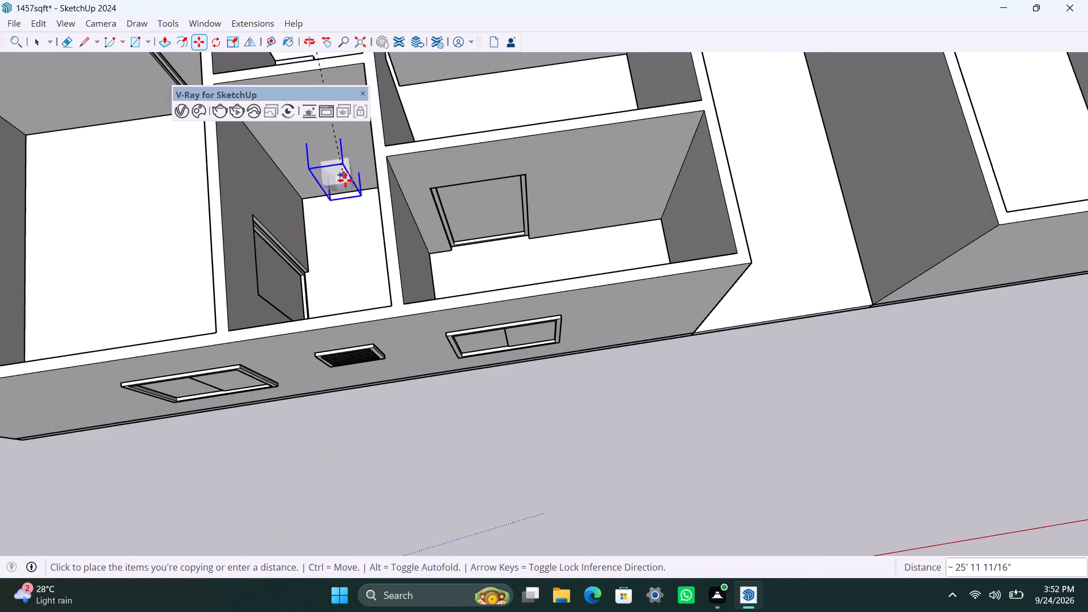
click(346, 222)
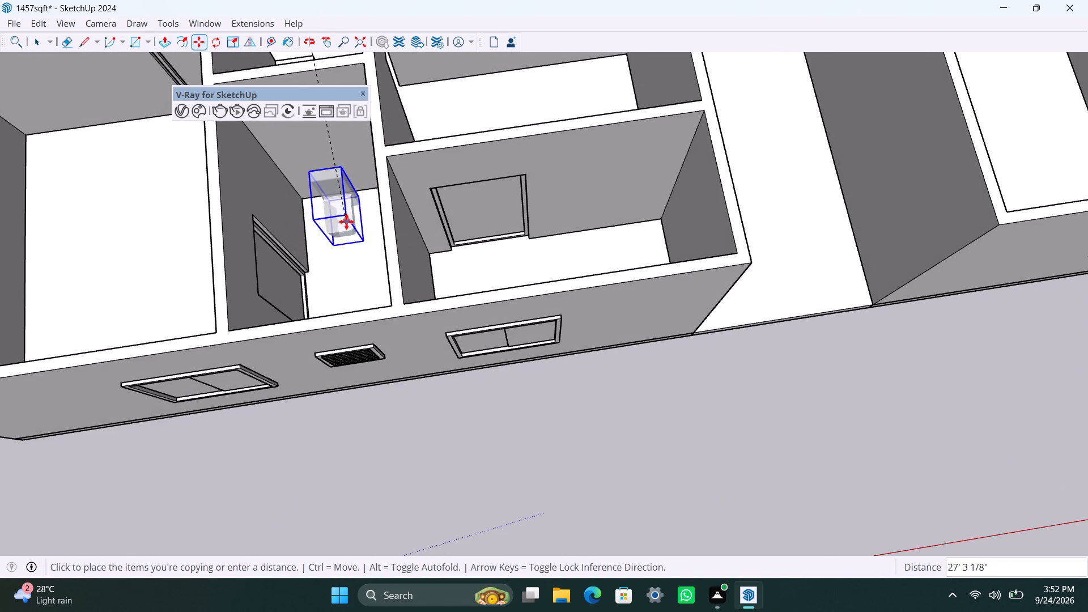
Copy that toilet about 38' 1" into the farther unit's front bathroom, against the matching inner wall.
key(m)
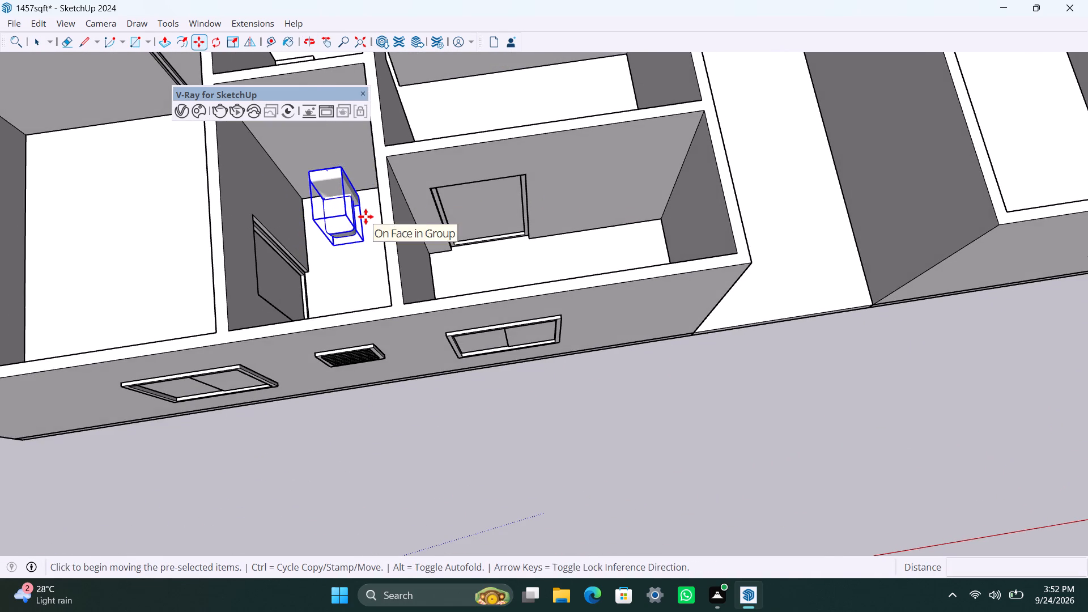
click(353, 219)
scroll(795, 121, down, 3)
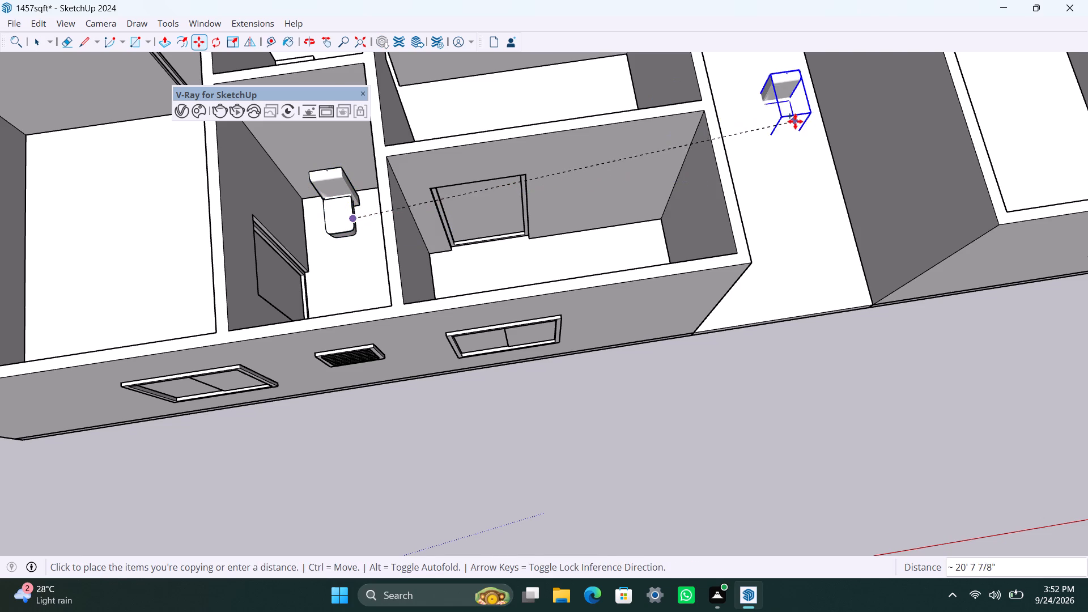
shift+middle_drag(788, 138, 328, 317)
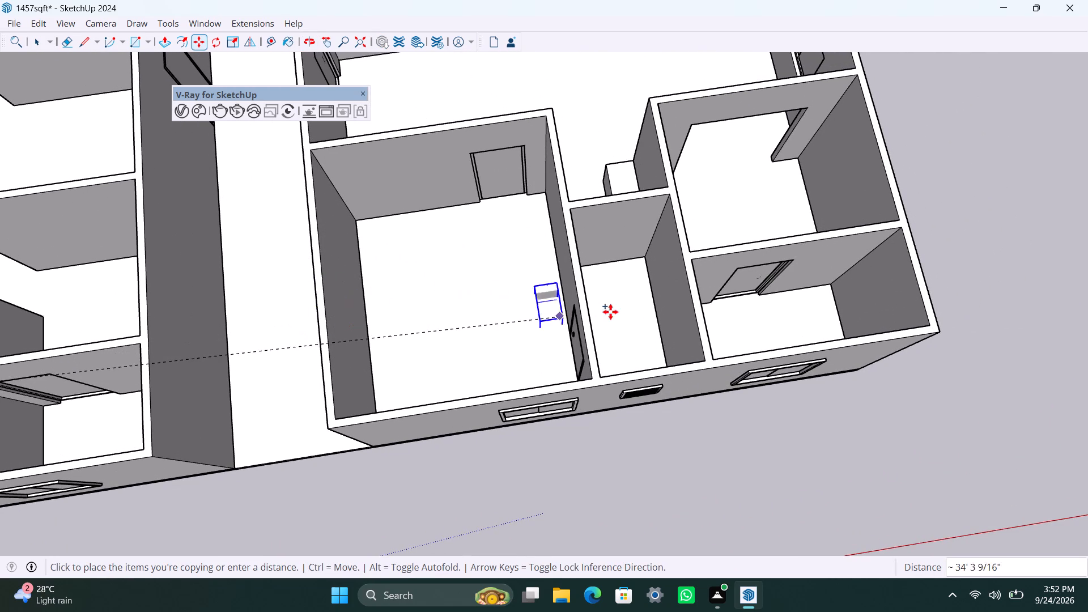
click(630, 286)
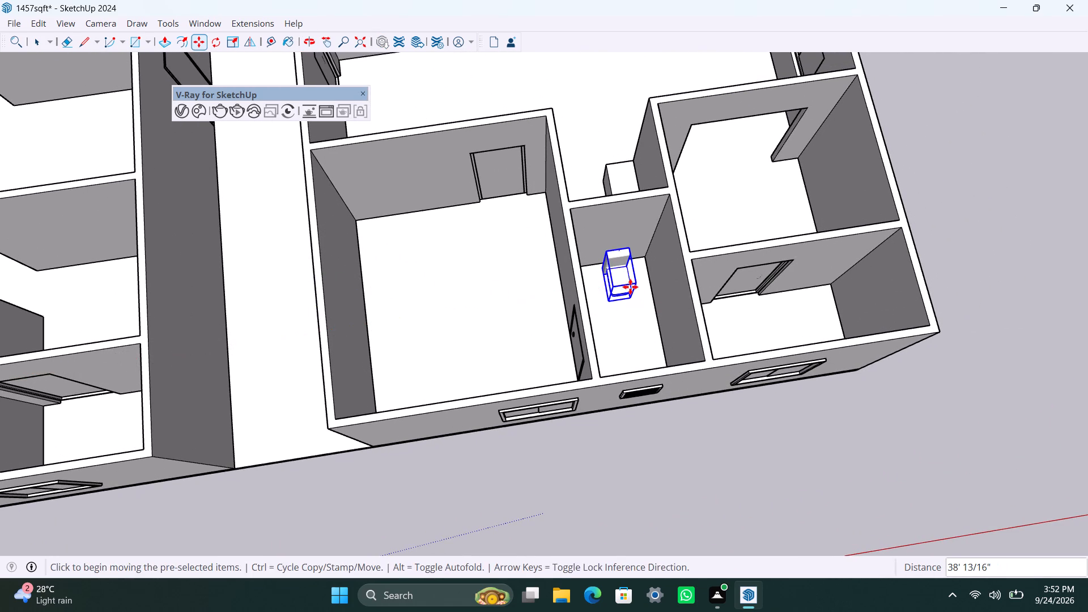
key(space)
Save the model.
key(ctrl+s)
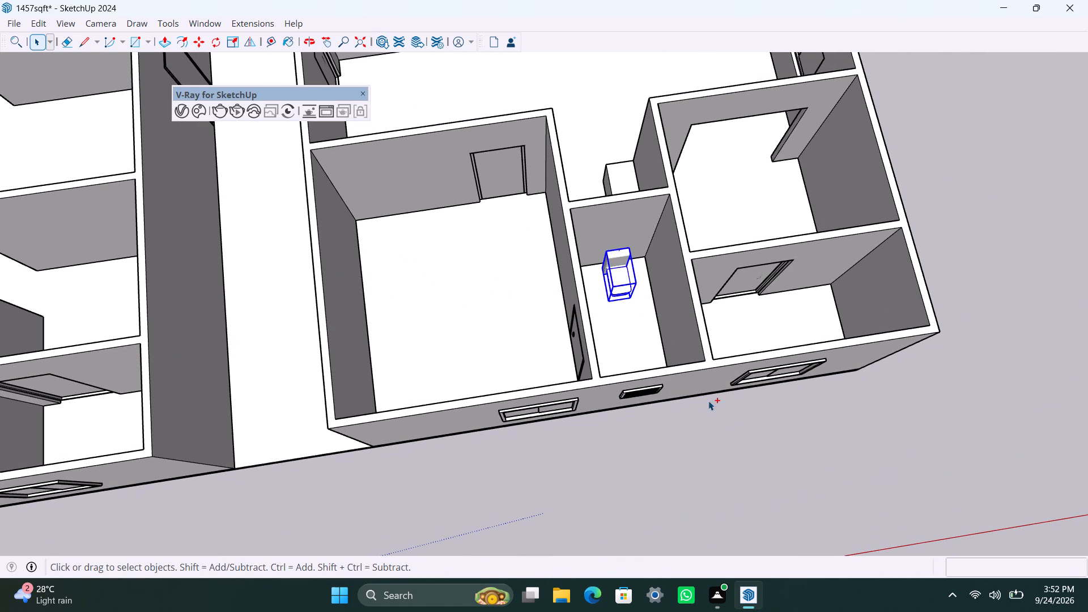
key(space)
Delete all Teddy materials, from Teddy_BookCover to Teddy_SkinShadow, in the V-Ray Asset Editor and close the editor.
click(178, 112)
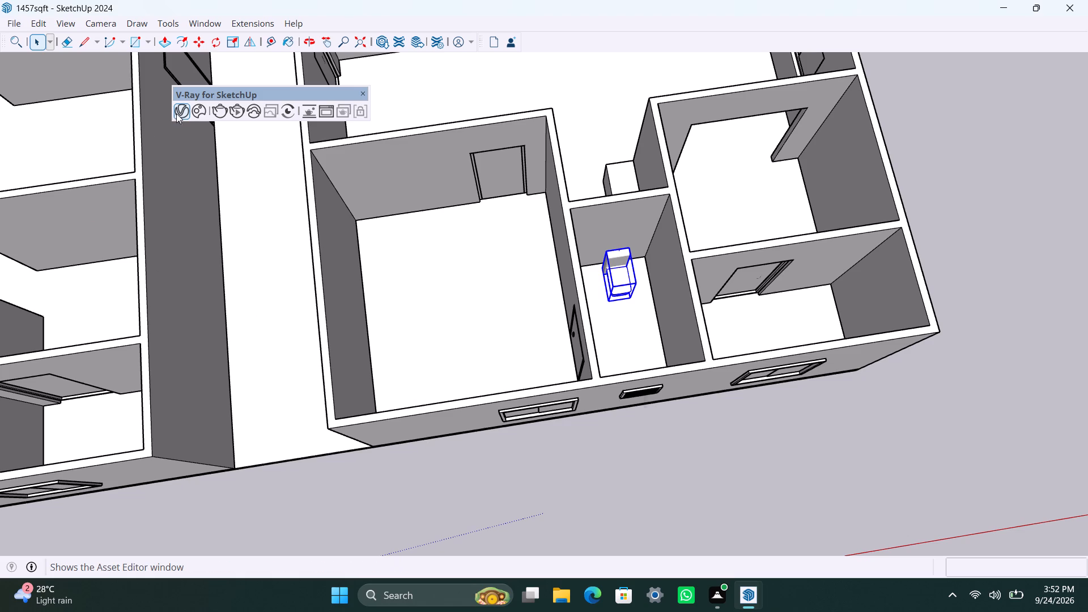
scroll(493, 386, up, 4)
scroll(501, 331, up, 1)
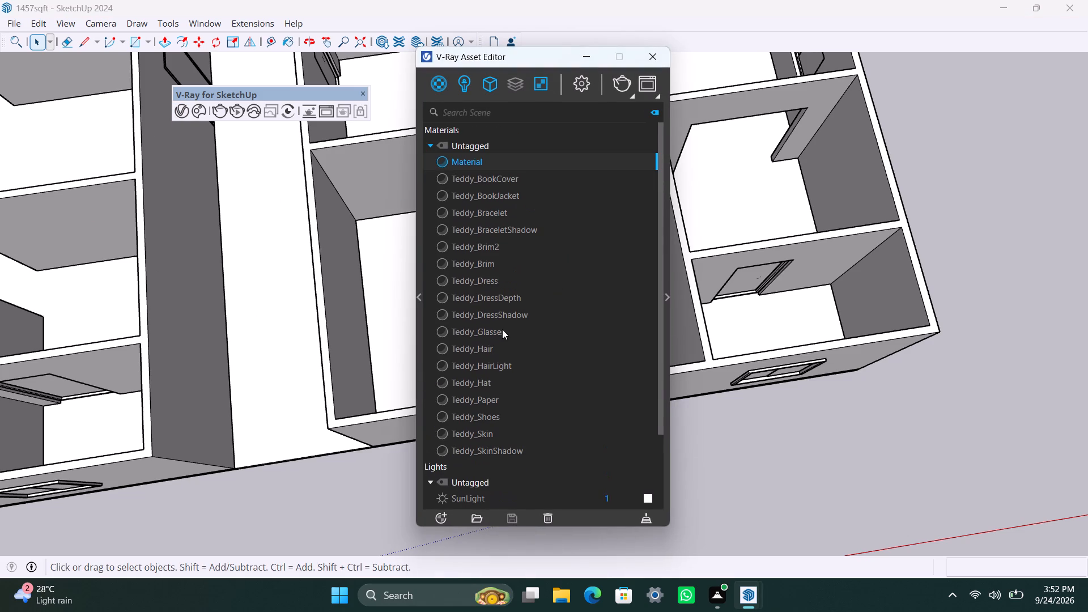
scroll(502, 329, up, 1)
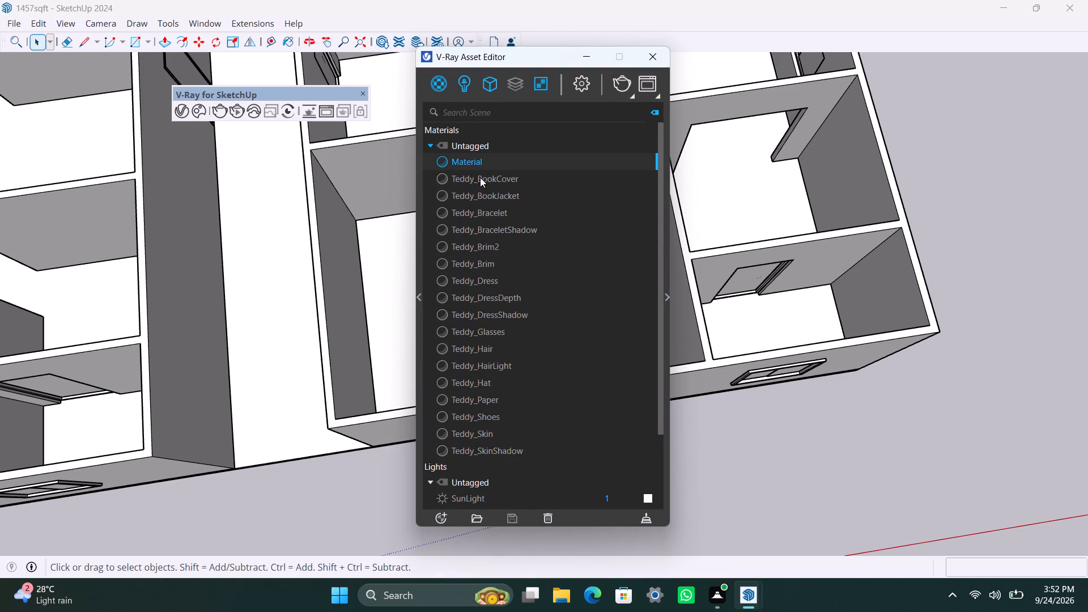
click(480, 177)
shift+click(475, 450)
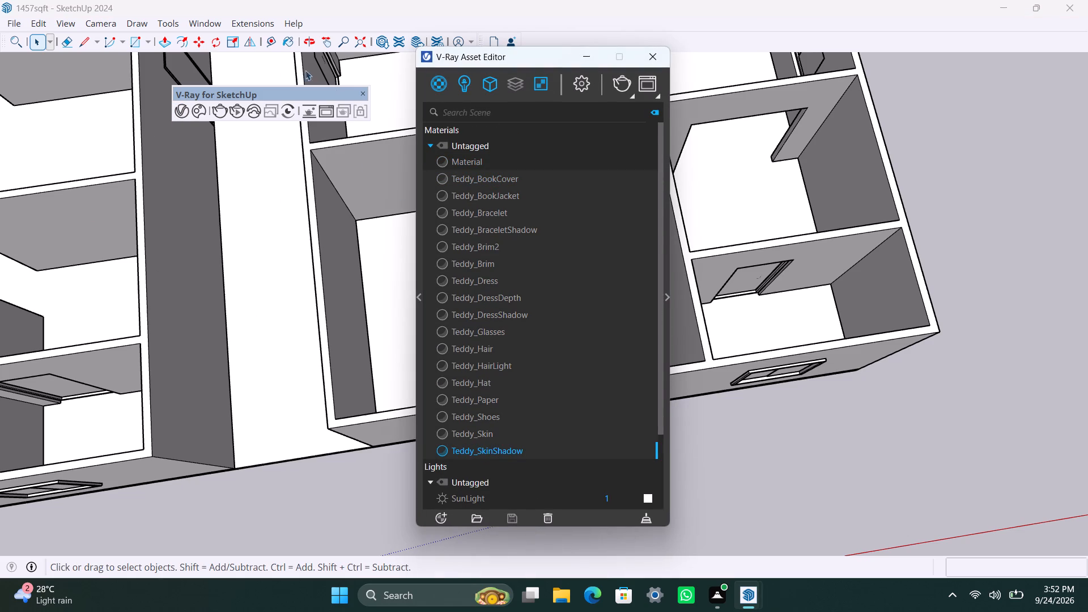
click(548, 513)
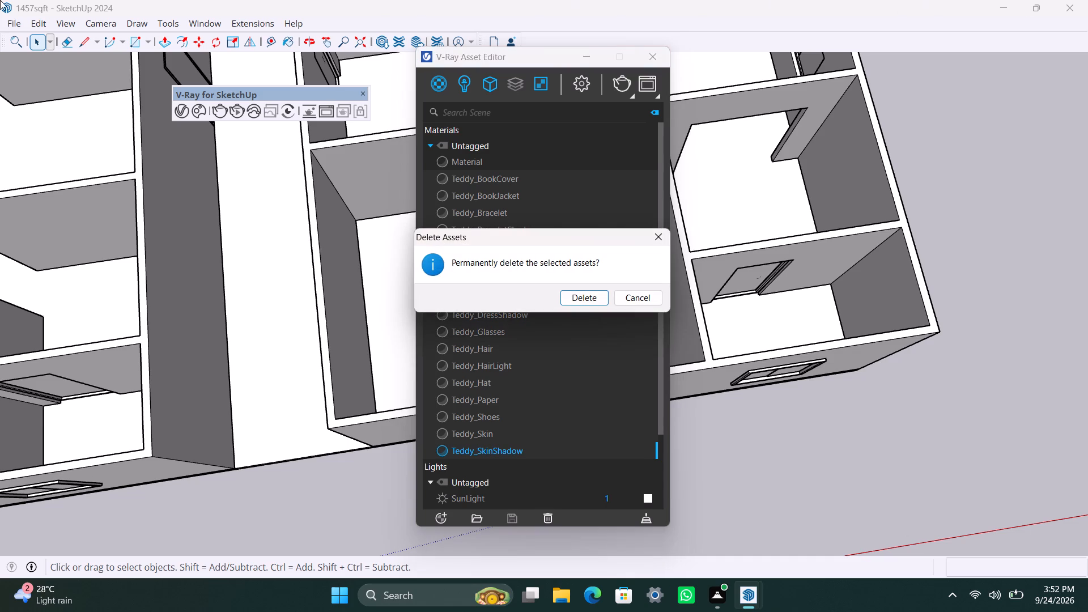
click(579, 299)
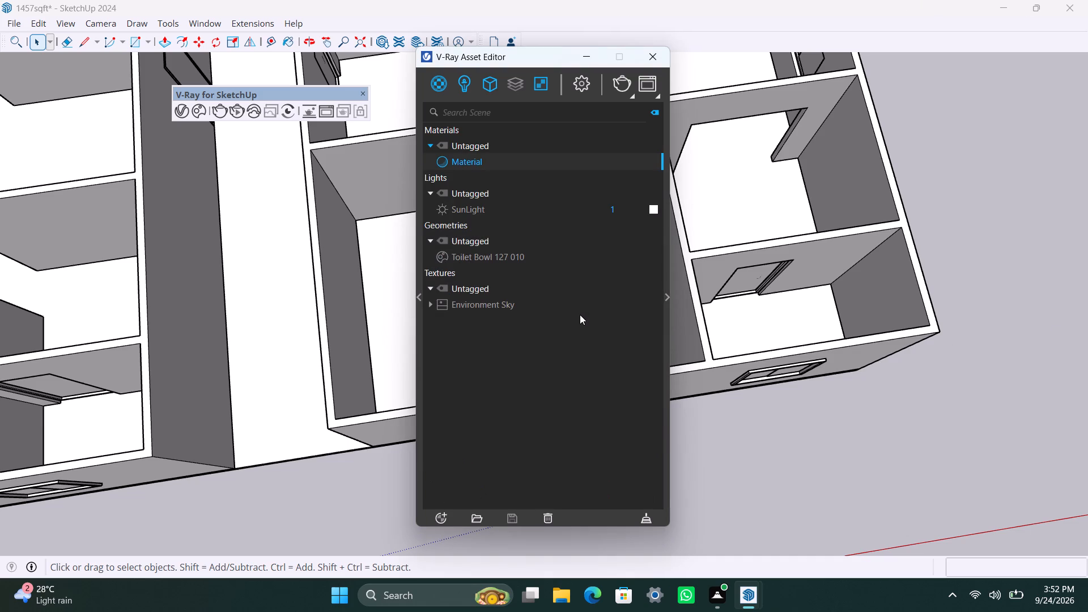
click(822, 413)
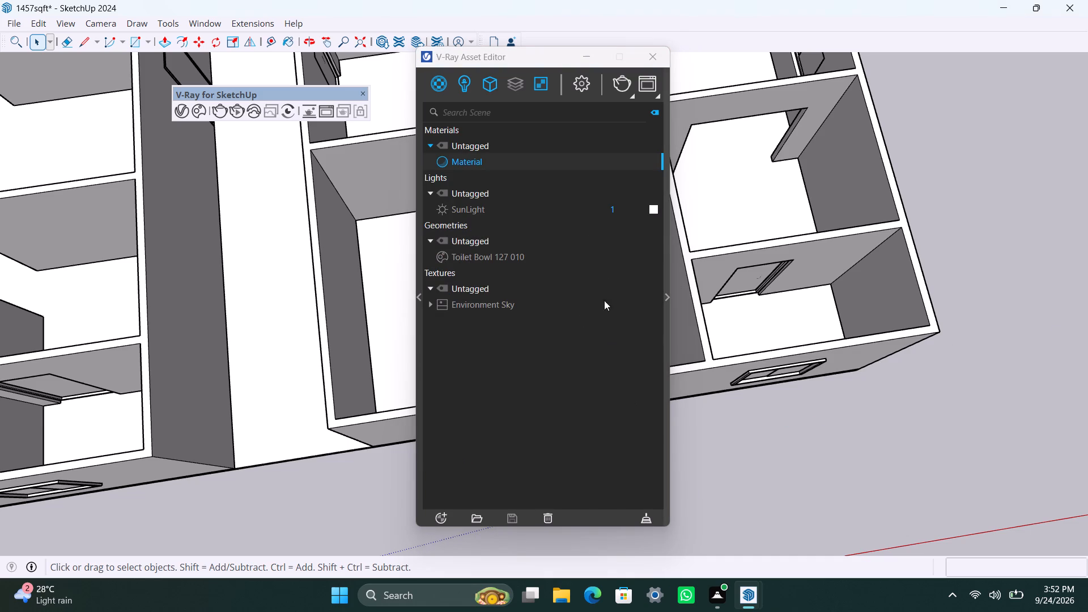
drag(661, 49, 658, 61)
Search Chaos Cosmos for bed, then download Bed 003 and import it into the model.
click(198, 114)
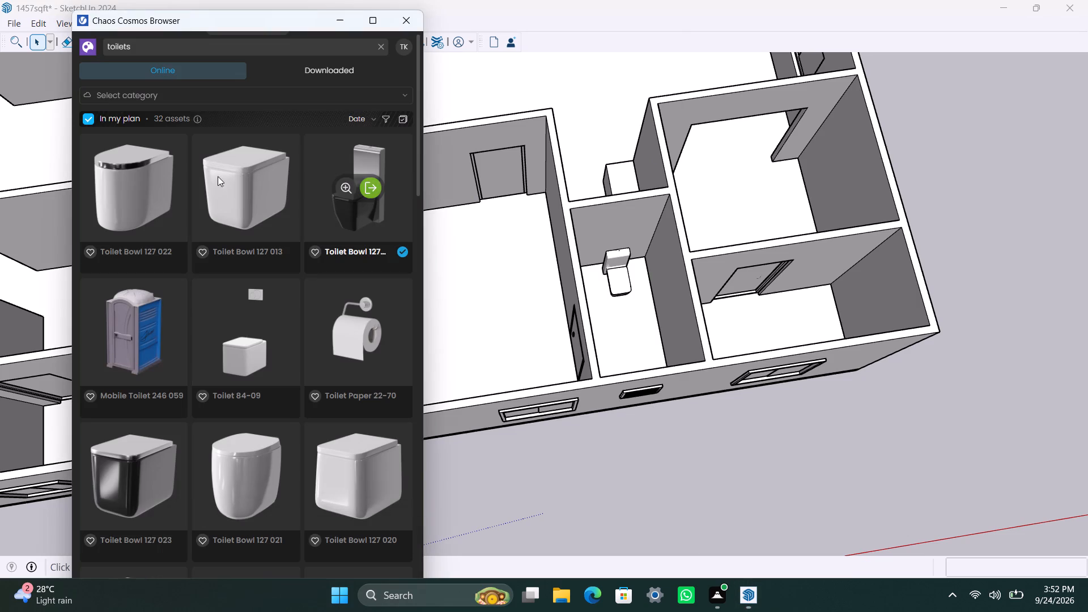
scroll(251, 457, down, 4)
scroll(252, 438, up, 8)
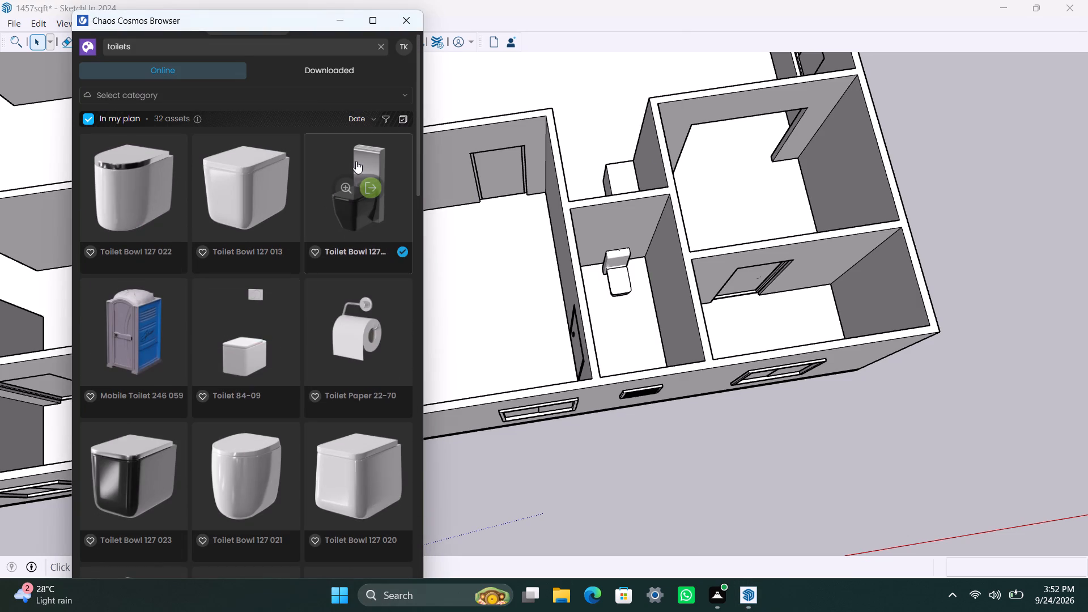
click(377, 87)
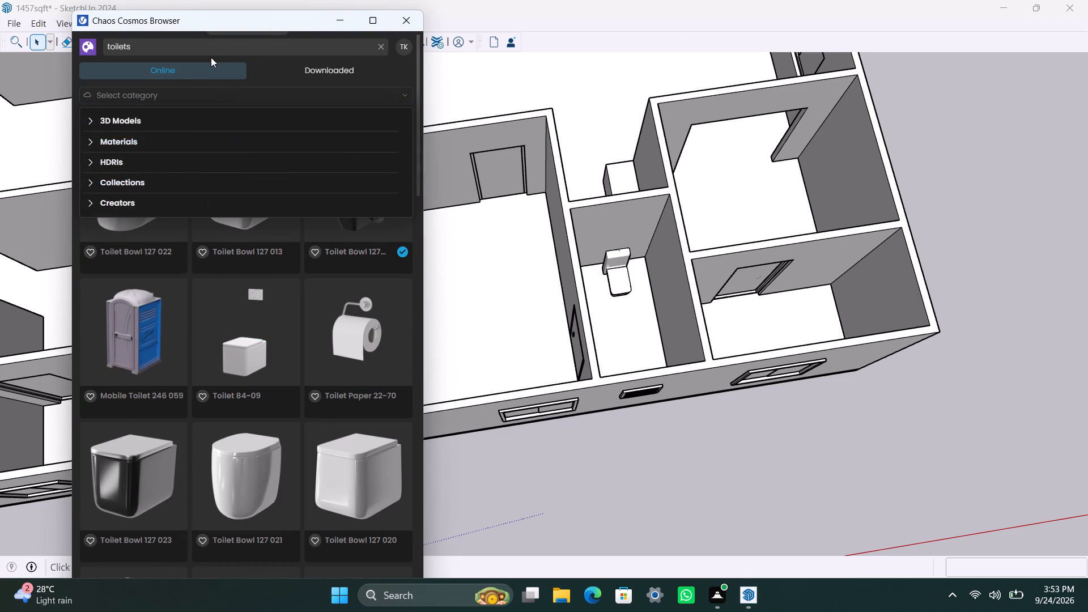
click(211, 57)
drag(255, 49, 83, 52)
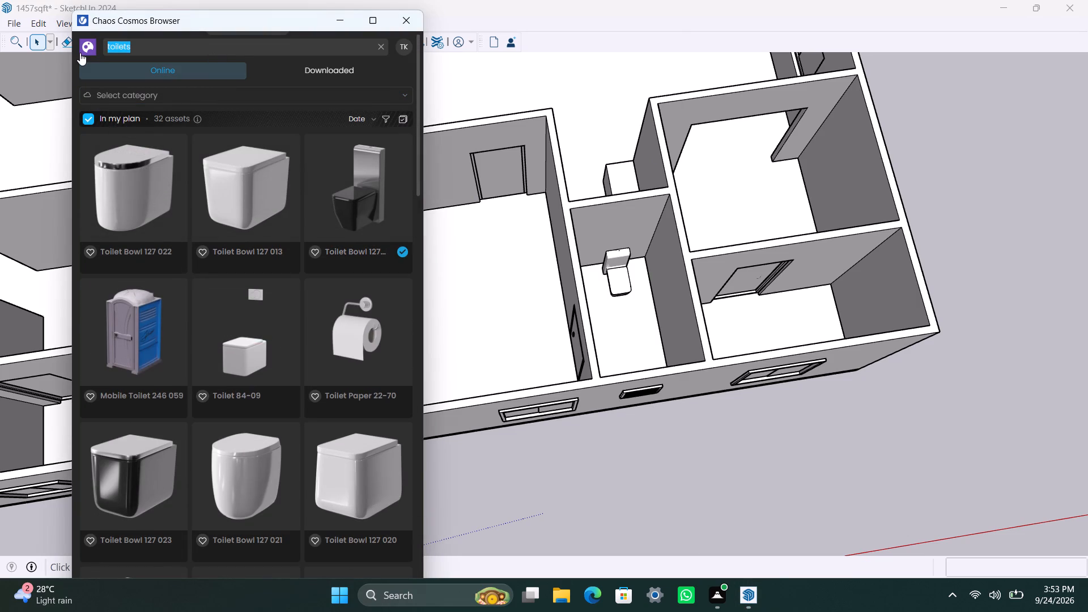
key(BackSpace)
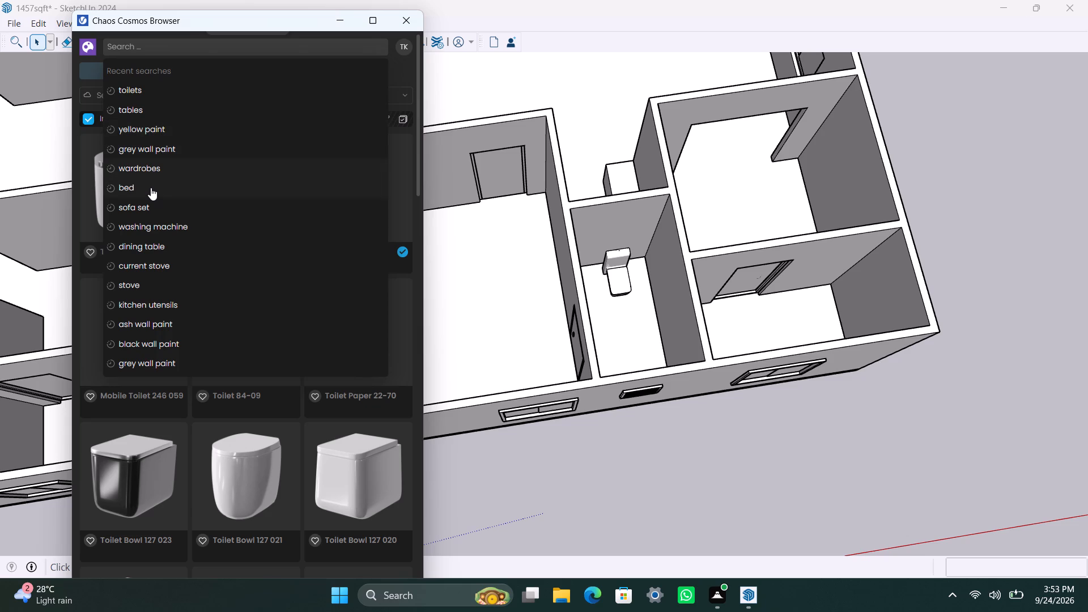
click(151, 188)
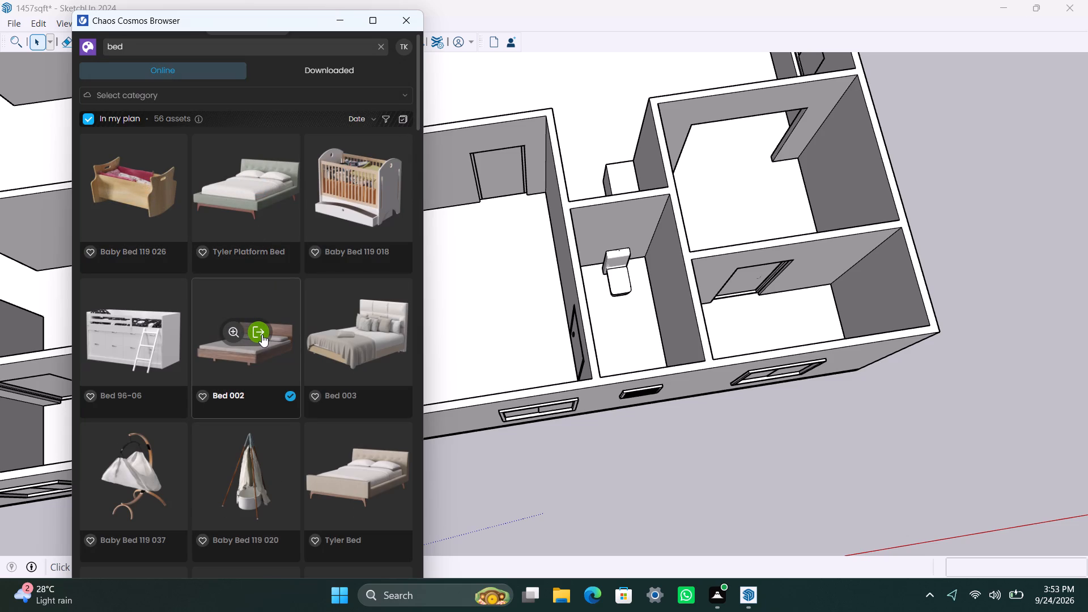
click(369, 328)
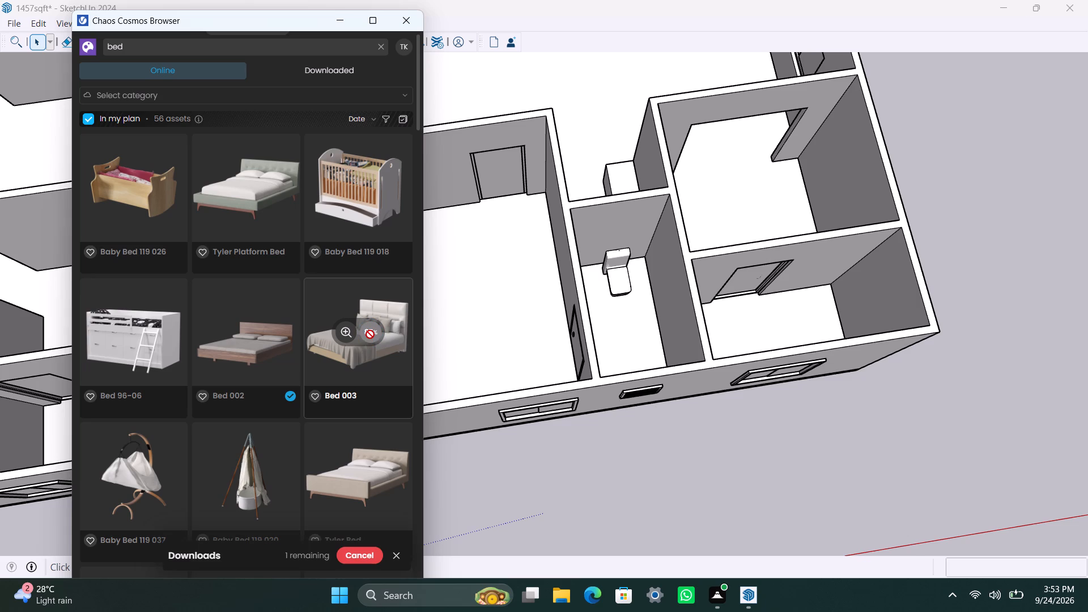
click(376, 333)
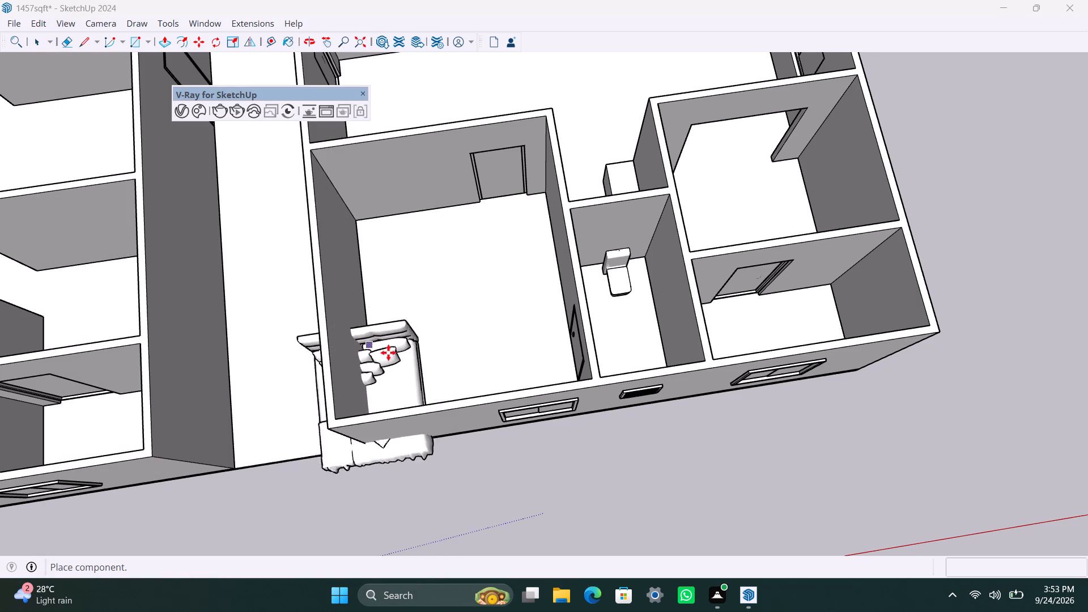
Place a Bed 003 in each of the two rear bedrooms of the unit farther from the origin, headboards against the rear window wall.
scroll(409, 232, up, 1)
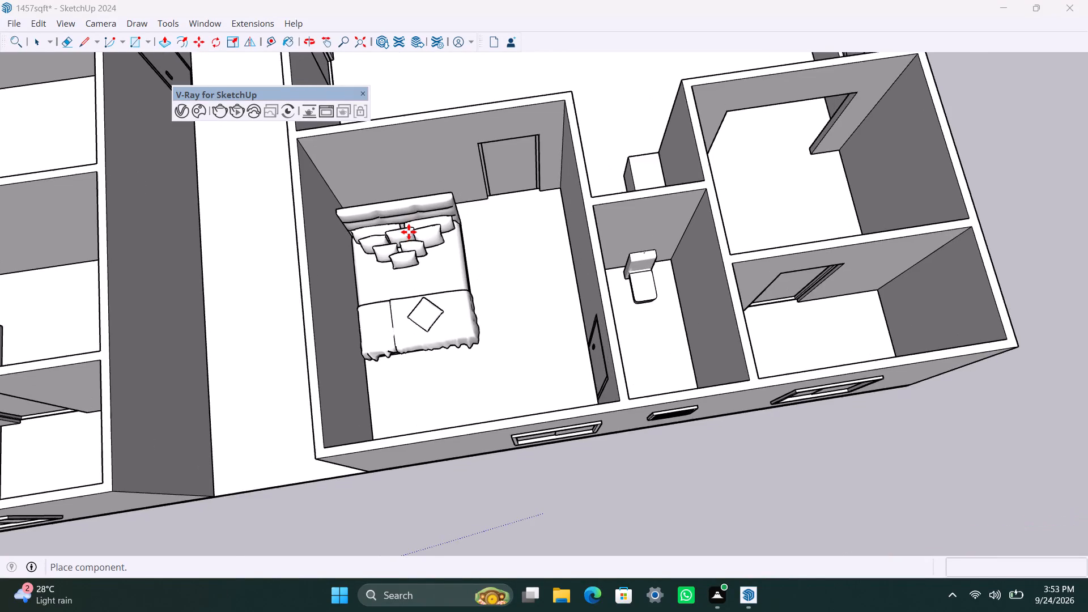
scroll(409, 232, up, 2)
scroll(447, 317, down, 11)
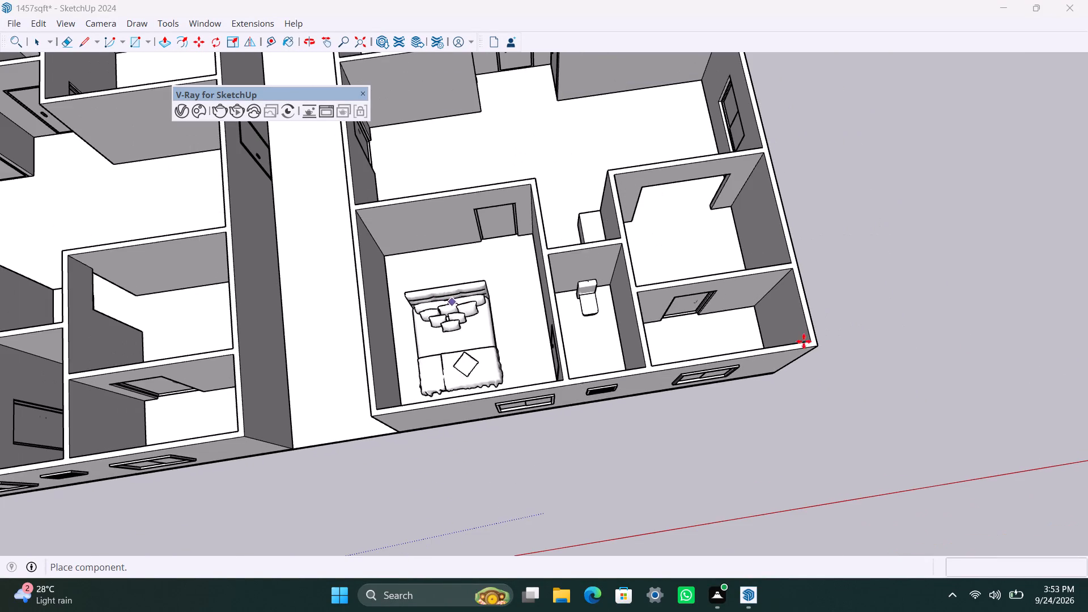
scroll(960, 342, down, 4)
middle_drag(953, 309, 975, 416)
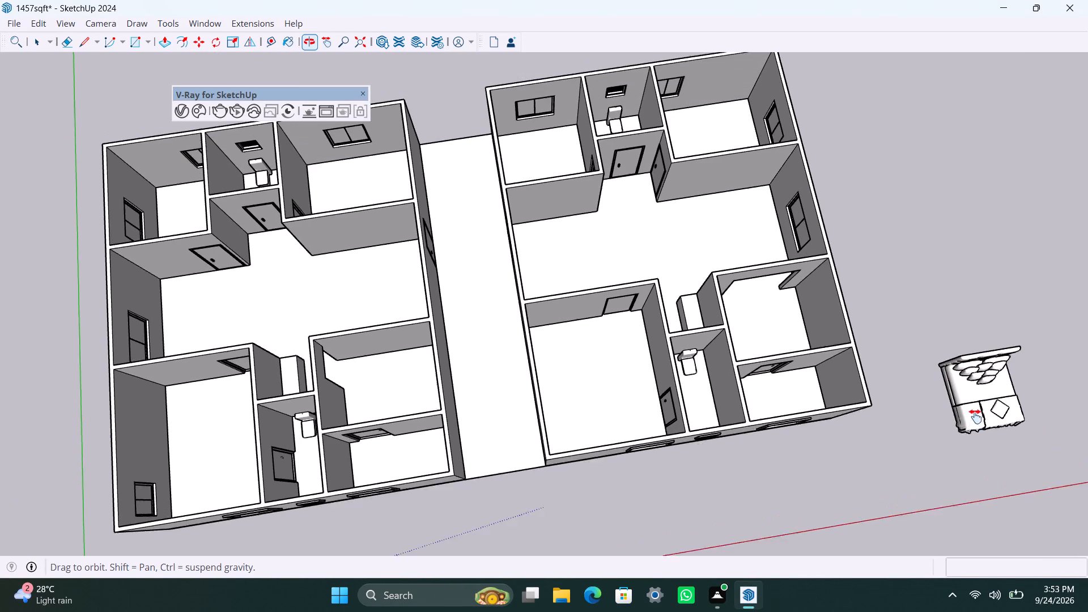
middle_drag(975, 416, 975, 418)
scroll(529, 165, up, 4)
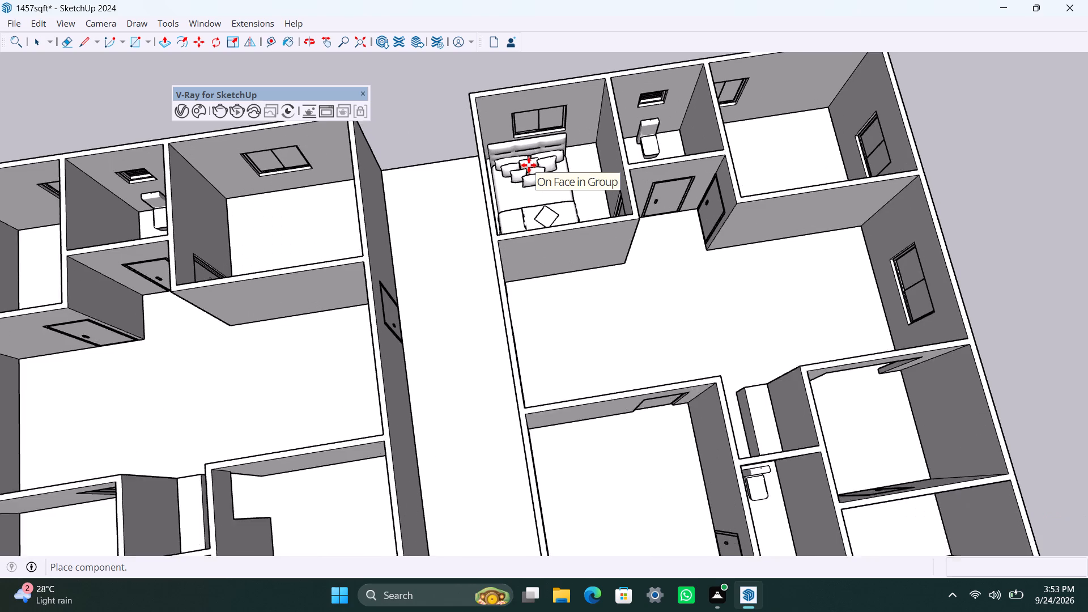
middle_drag(524, 178, 466, 272)
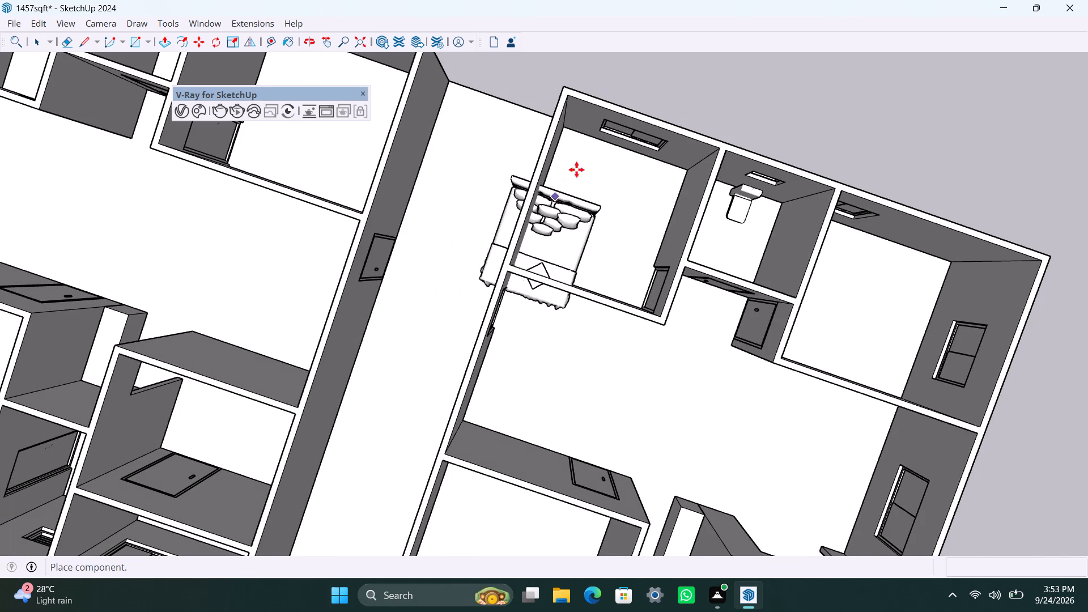
click(604, 146)
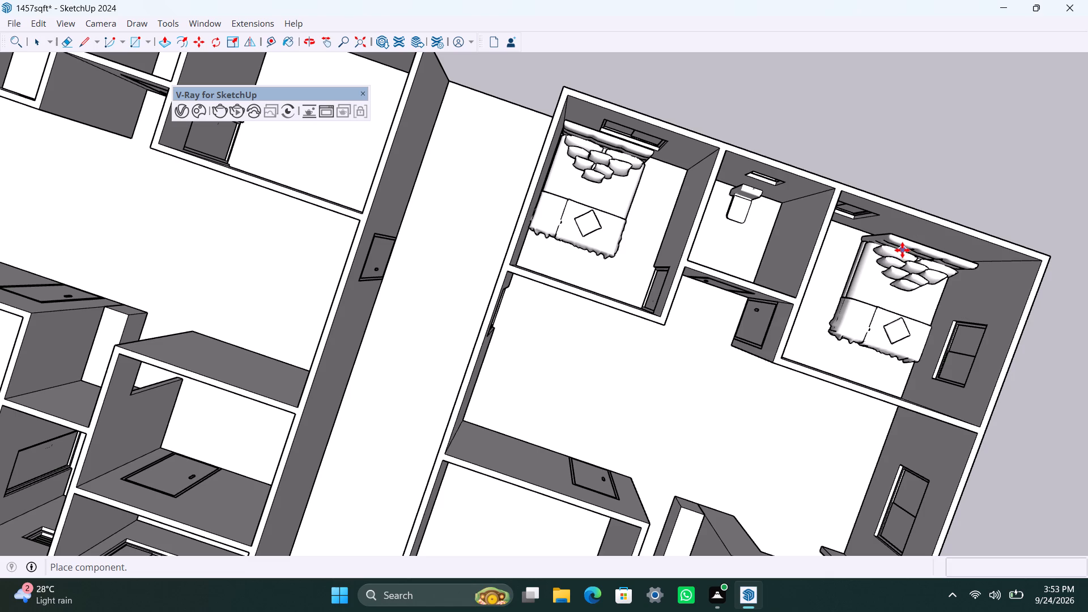
click(902, 247)
Place another Bed 003 in the corridor-side rear bedroom of the unit nearer the origin, headboard against the rear window wall.
scroll(677, 429, down, 4)
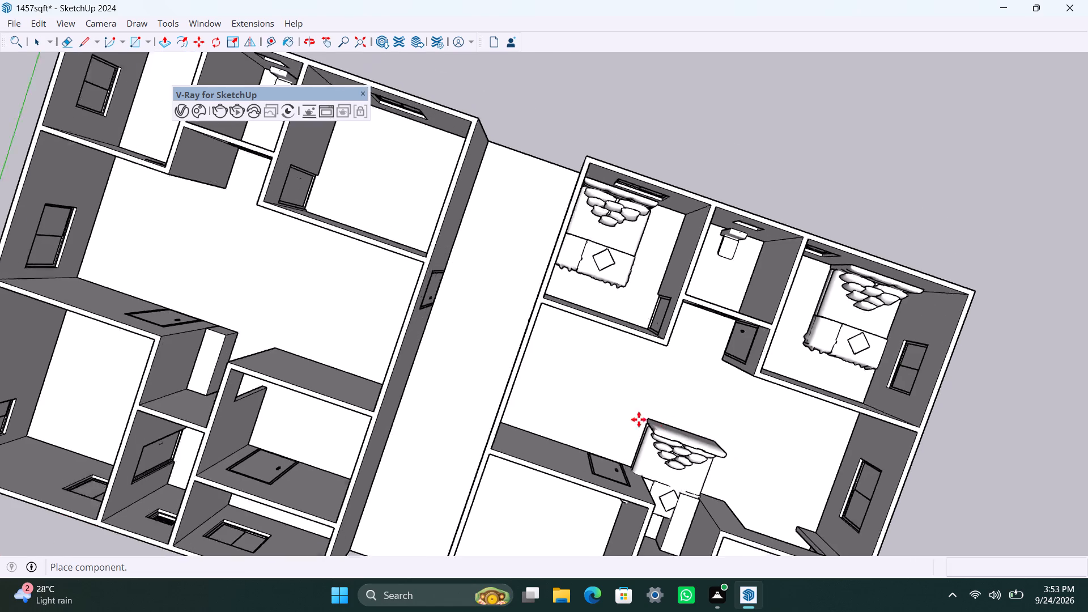
shift+middle_drag(532, 407, 643, 366)
scroll(496, 316, up, 2)
middle_drag(494, 322, 562, 307)
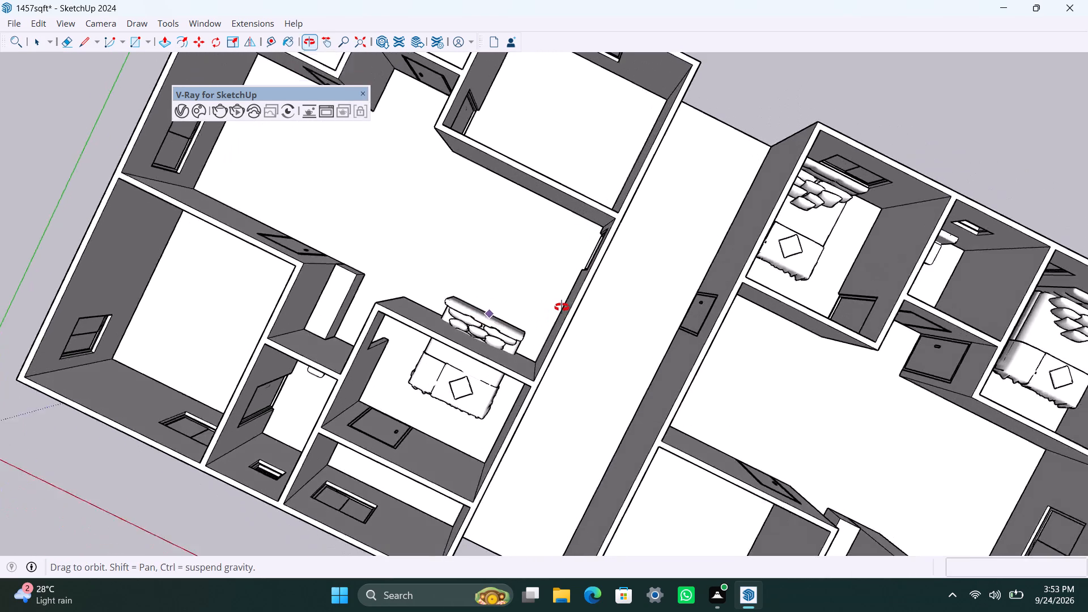
middle_drag(562, 307, 598, 192)
scroll(567, 263, down, 10)
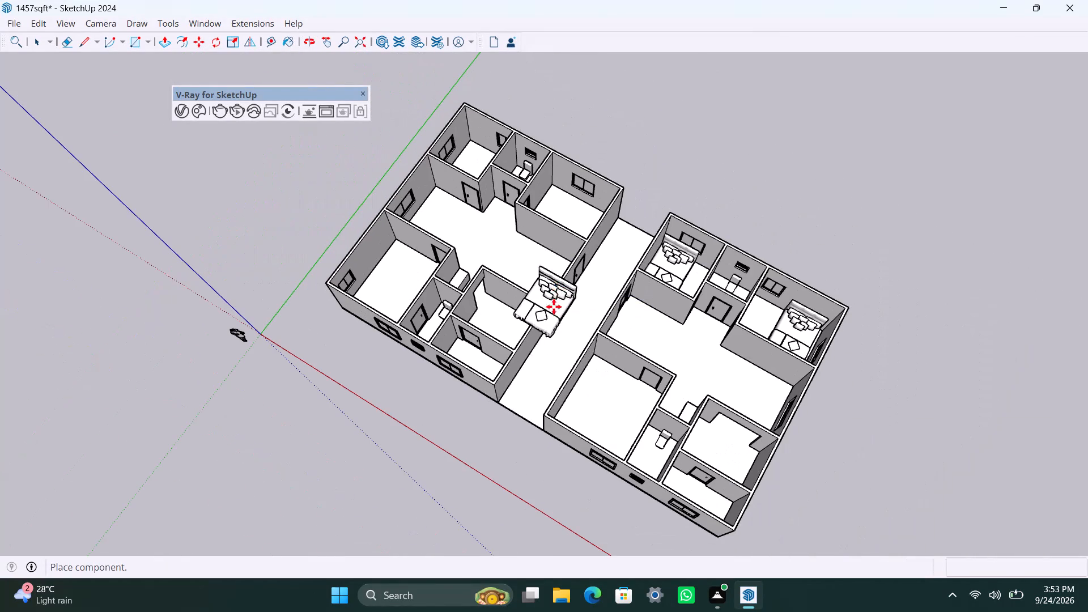
middle_drag(481, 469, 751, 415)
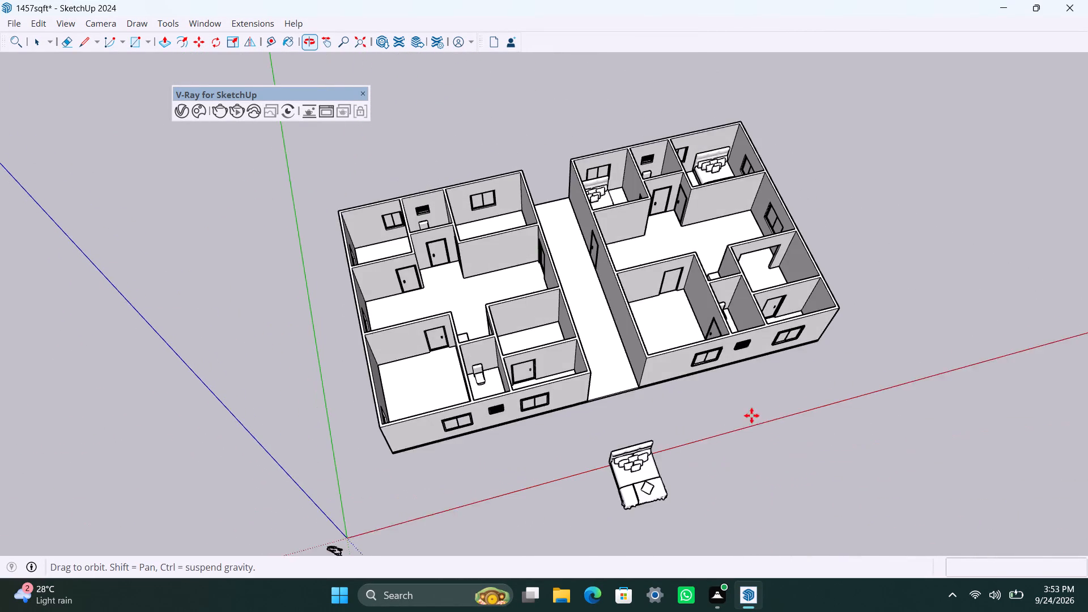
middle_drag(751, 415, 760, 421)
scroll(515, 241, up, 2)
middle_drag(512, 262, 462, 400)
scroll(542, 192, up, 8)
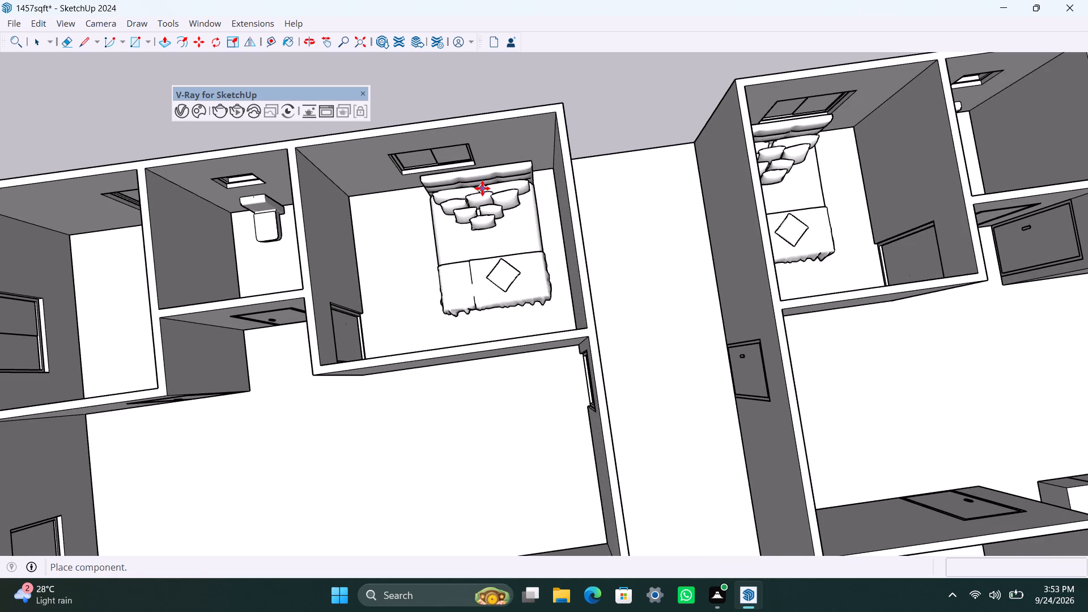
click(503, 185)
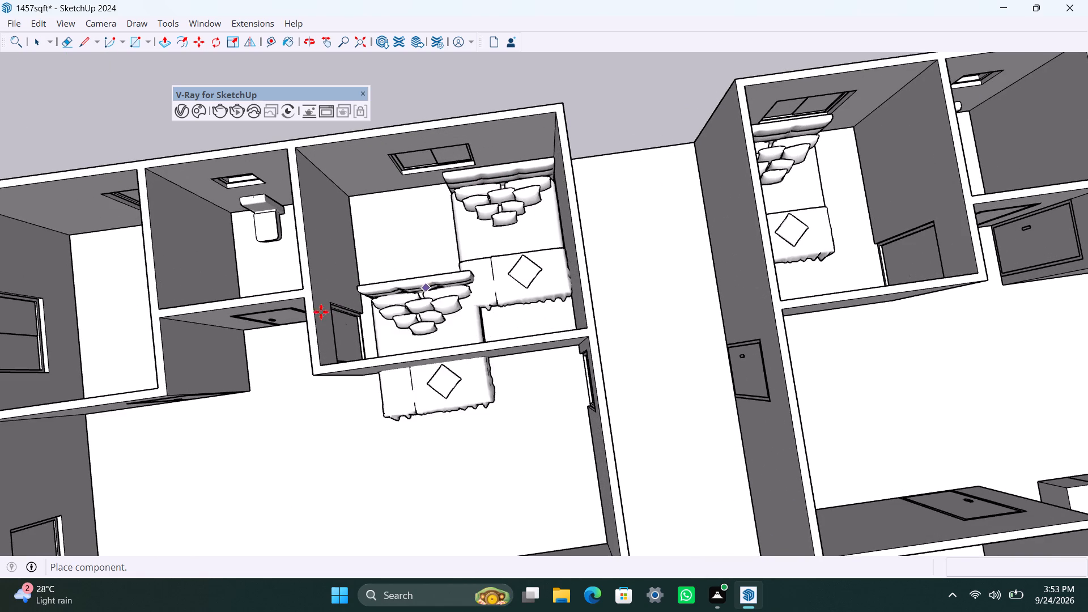
Place a Bed 003 in the same unit's outer rear corner bedroom, headboard against the rear wall beside the window.
scroll(318, 320, down, 3)
middle_drag(294, 350, 537, 290)
scroll(409, 206, up, 2)
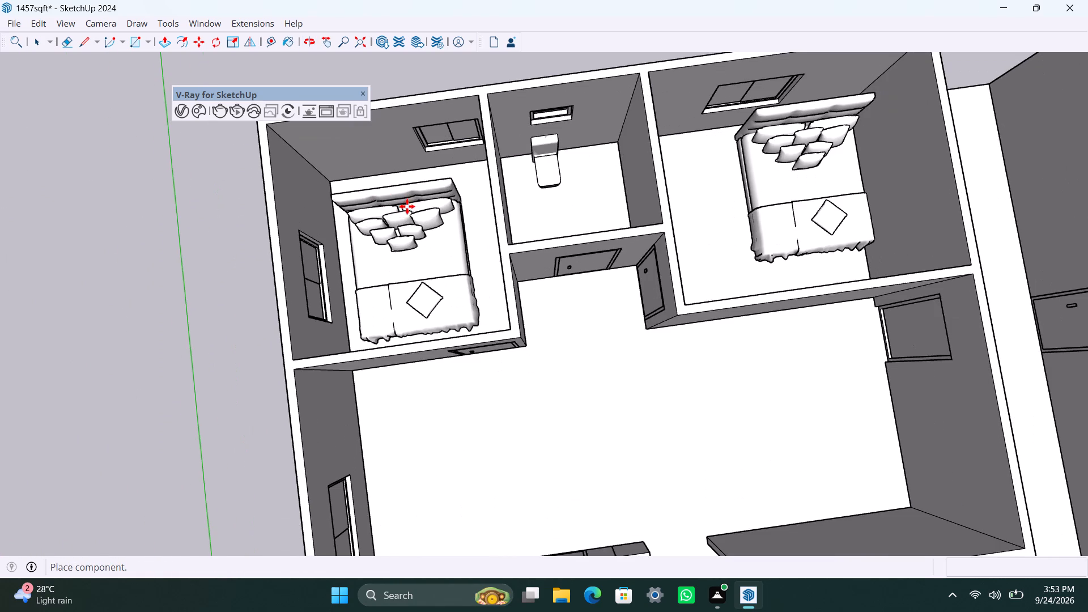
middle_drag(407, 206, 460, 257)
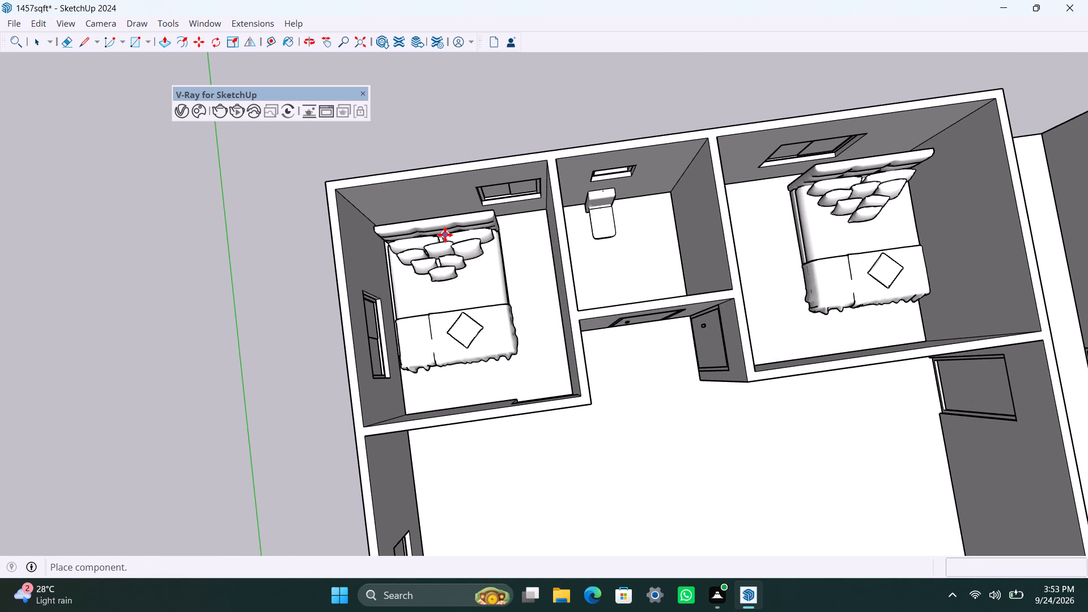
click(443, 233)
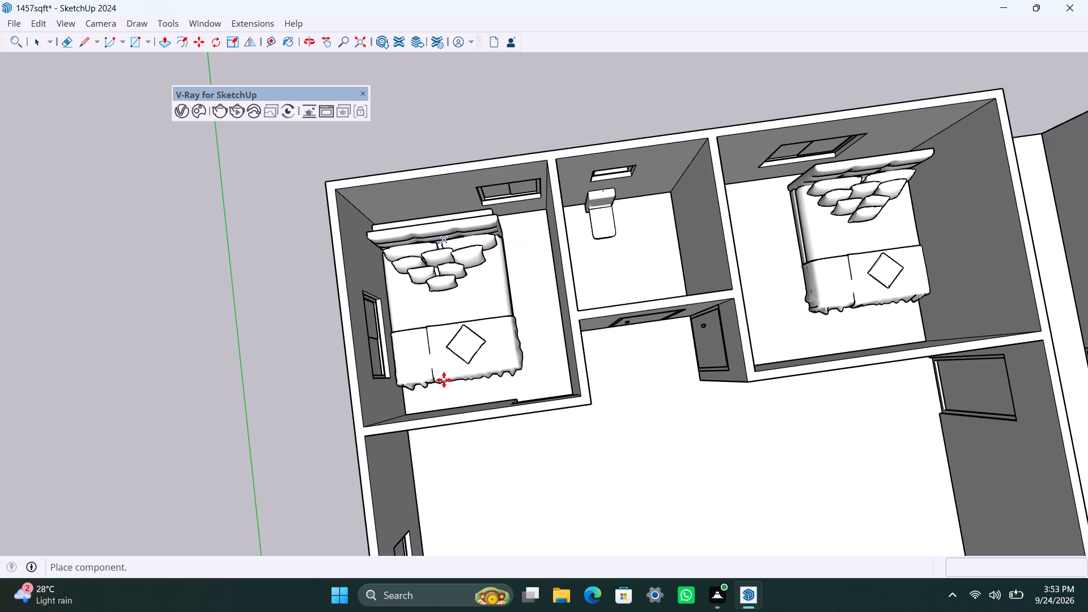
Place a Bed 003 in the large front bedroom of each unit, headboard against the wall shared with the living area, and end placement.
scroll(449, 502, down, 9)
shift+middle_drag(504, 473, 439, 210)
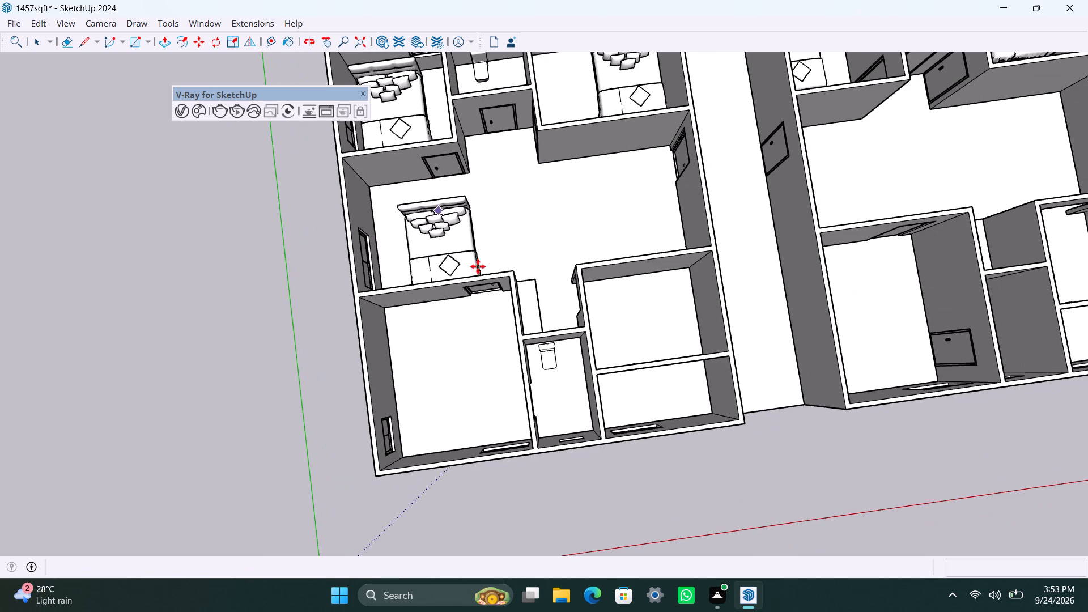
middle_drag(767, 432, 639, 430)
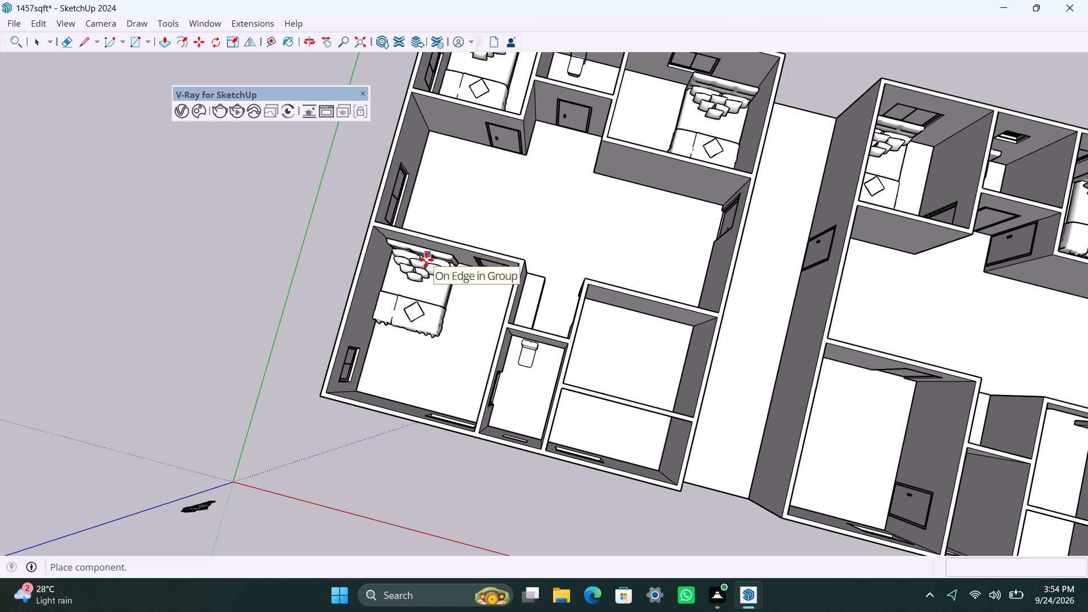
click(426, 260)
scroll(901, 399, up, 2)
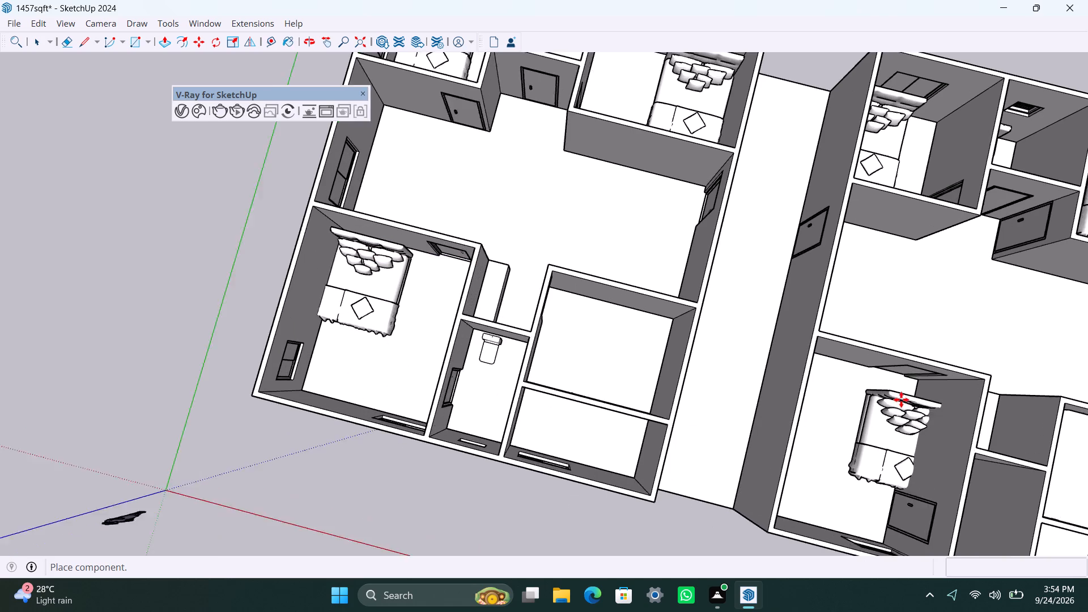
shift+middle_drag(901, 399, 721, 333)
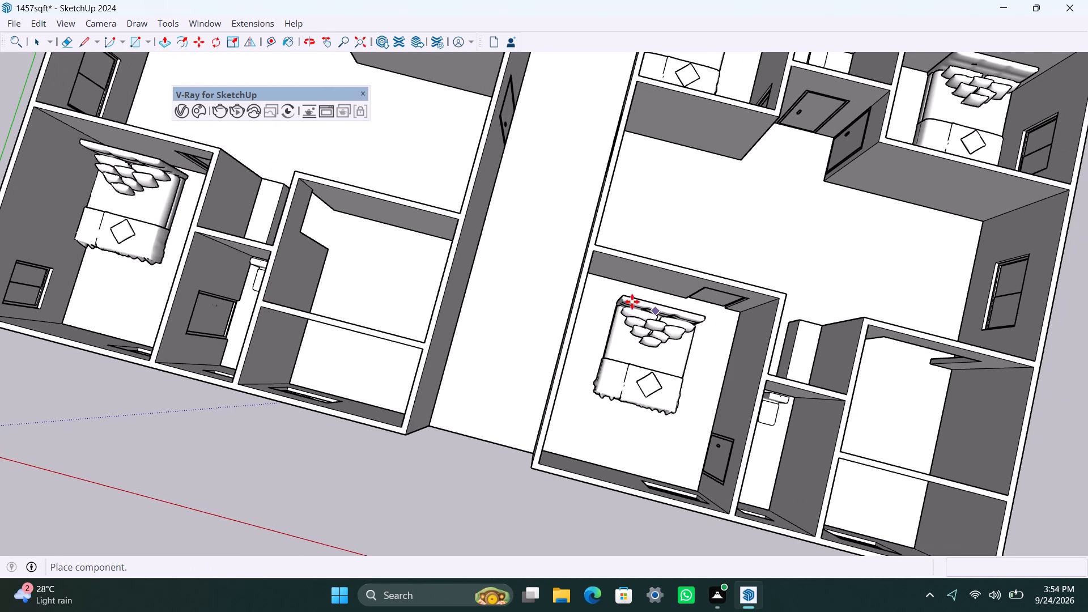
click(621, 286)
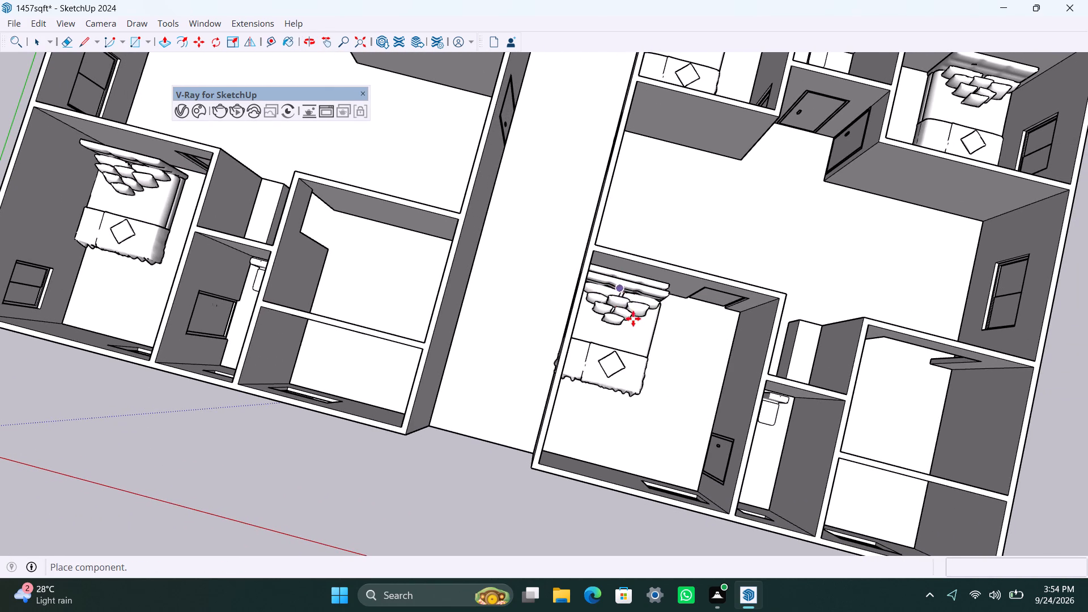
key(space)
Save the model.
scroll(563, 406, down, 8)
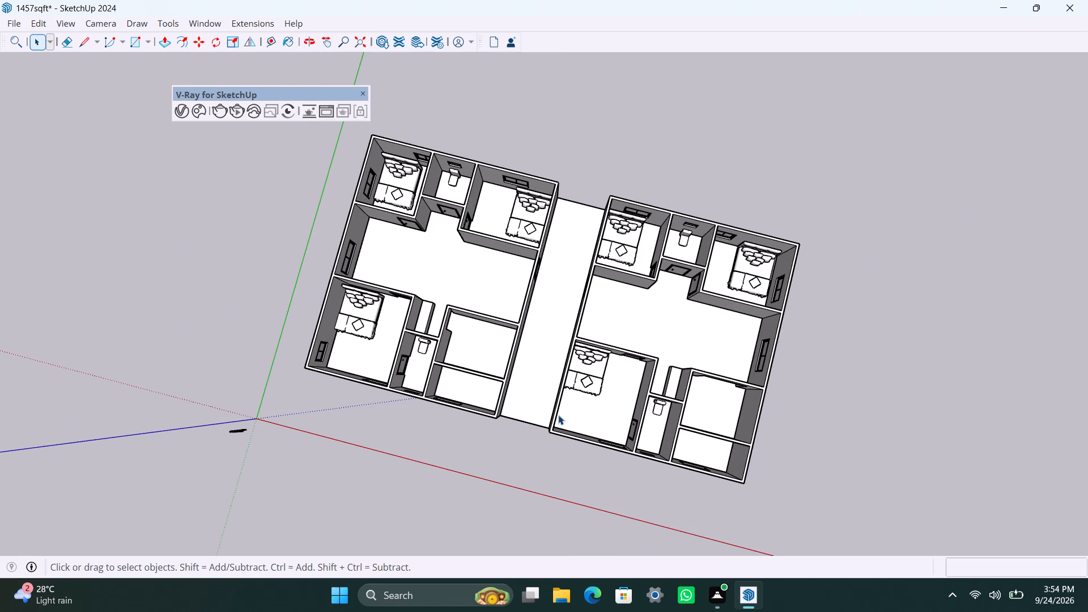
key(ctrl+s)
key(ctrl+s)
key(ctrl+s)
key(ctrl+s)
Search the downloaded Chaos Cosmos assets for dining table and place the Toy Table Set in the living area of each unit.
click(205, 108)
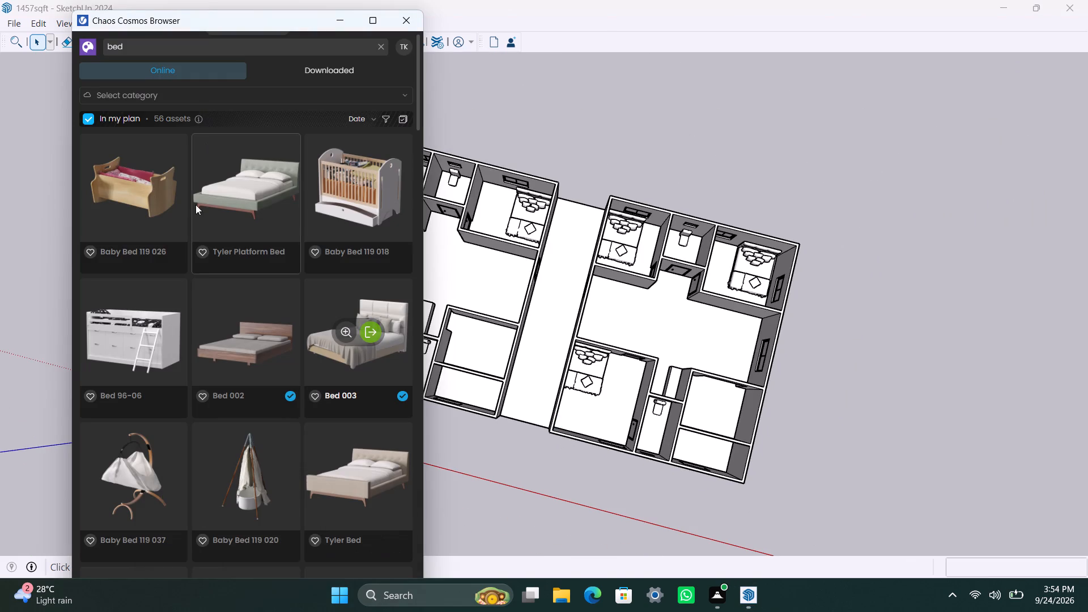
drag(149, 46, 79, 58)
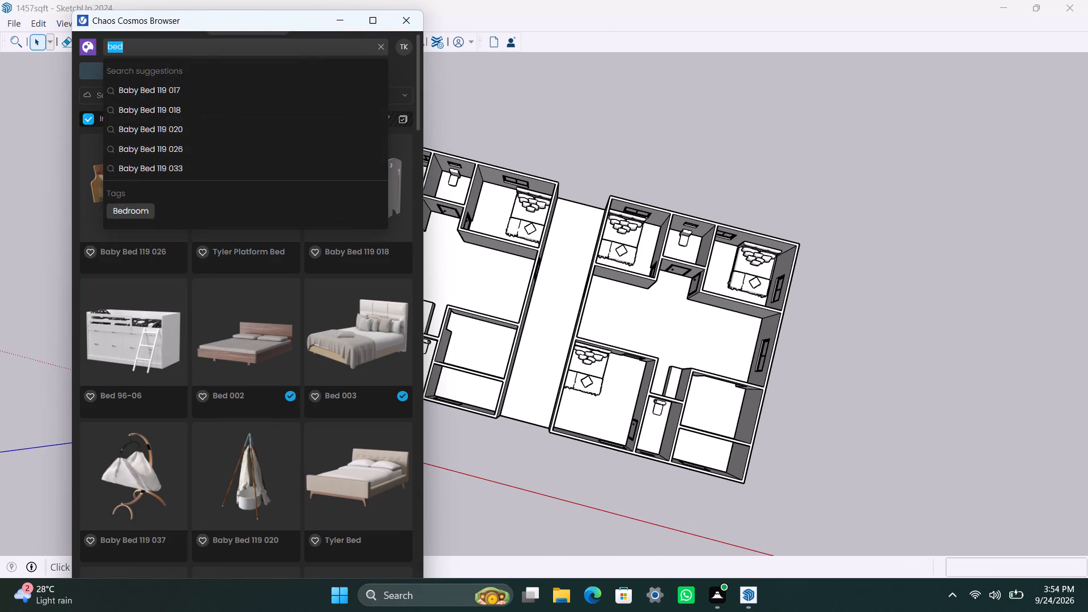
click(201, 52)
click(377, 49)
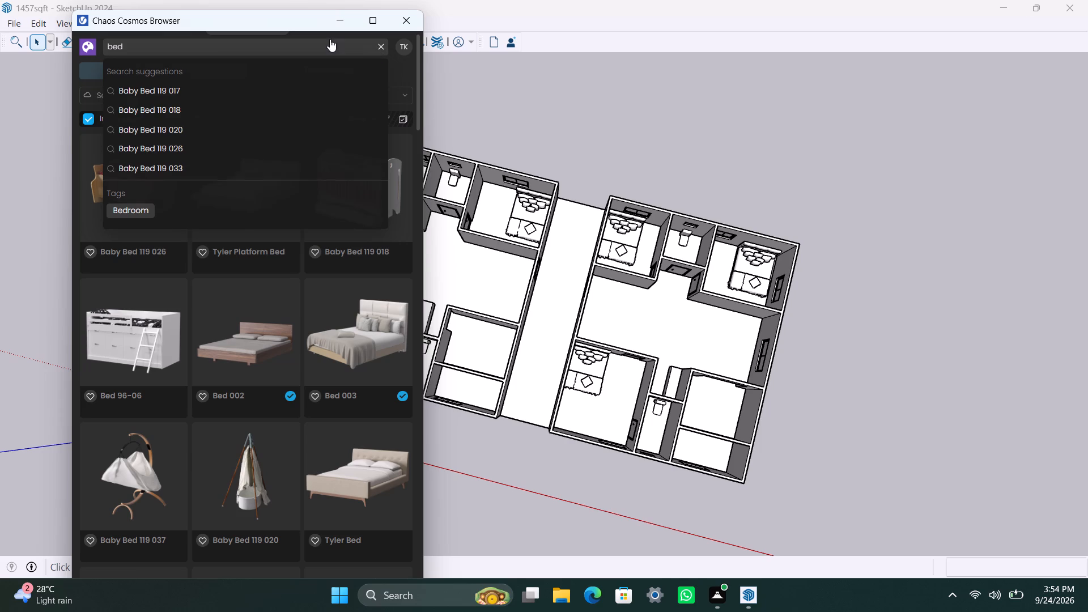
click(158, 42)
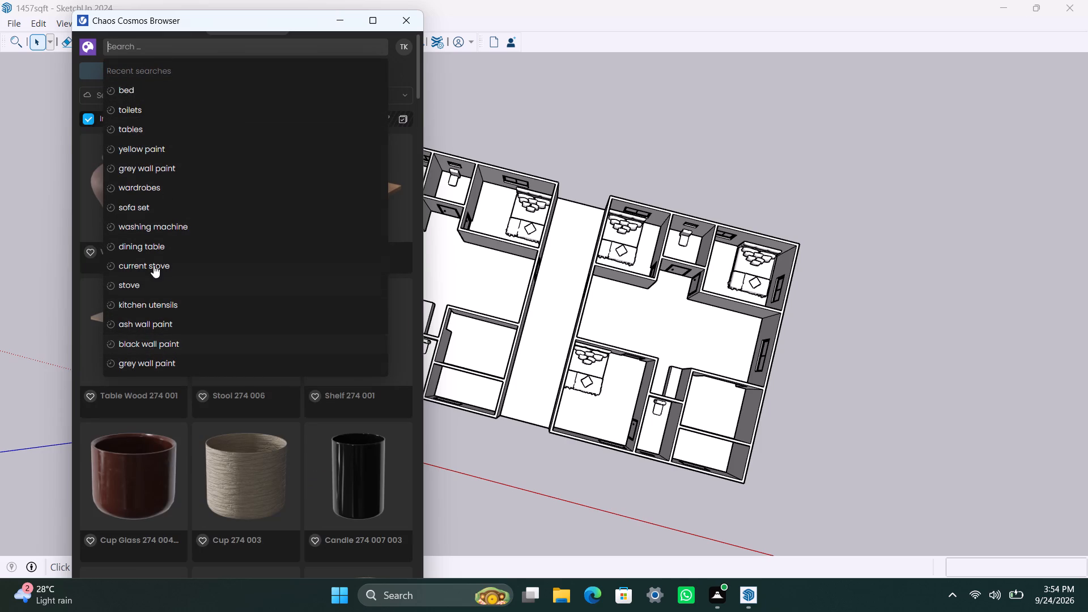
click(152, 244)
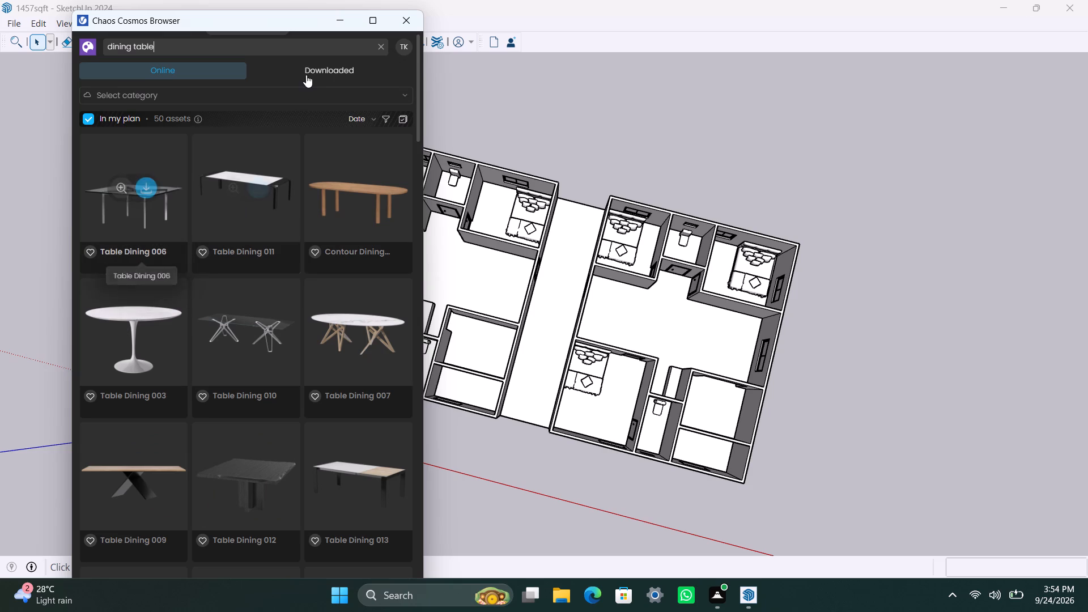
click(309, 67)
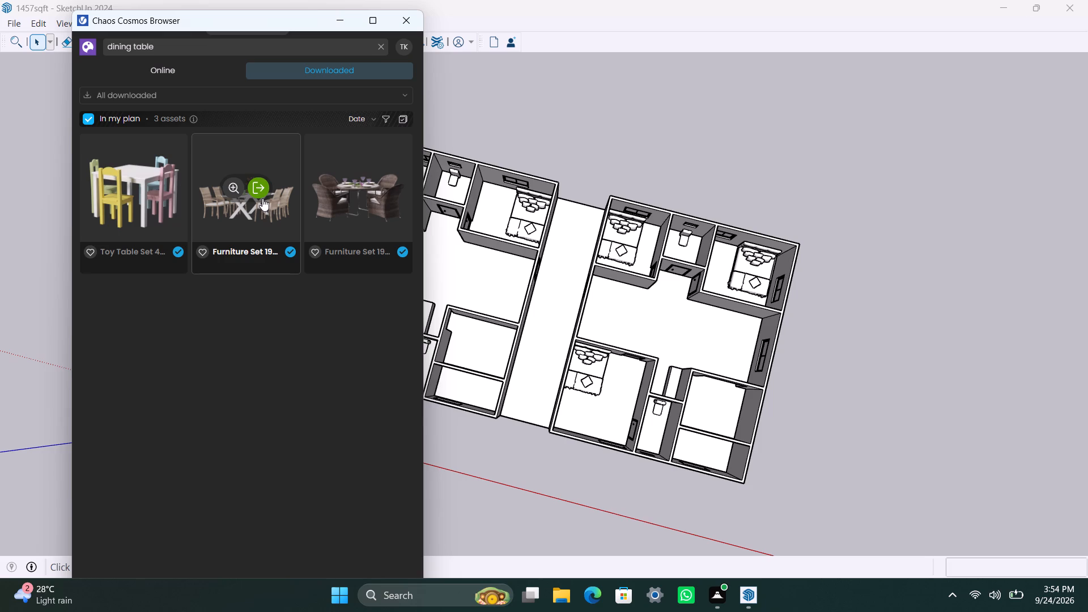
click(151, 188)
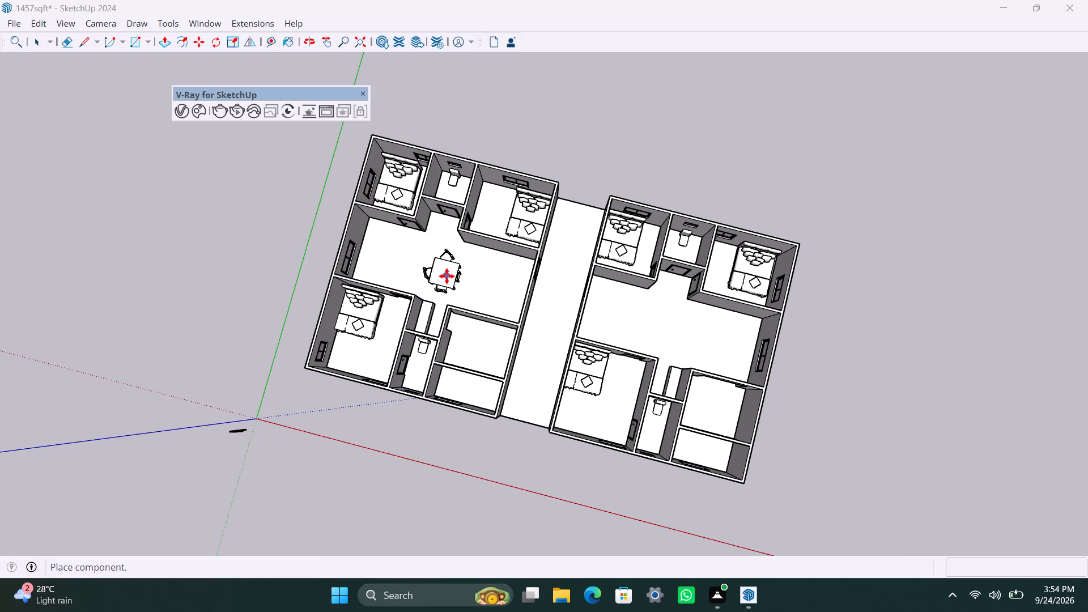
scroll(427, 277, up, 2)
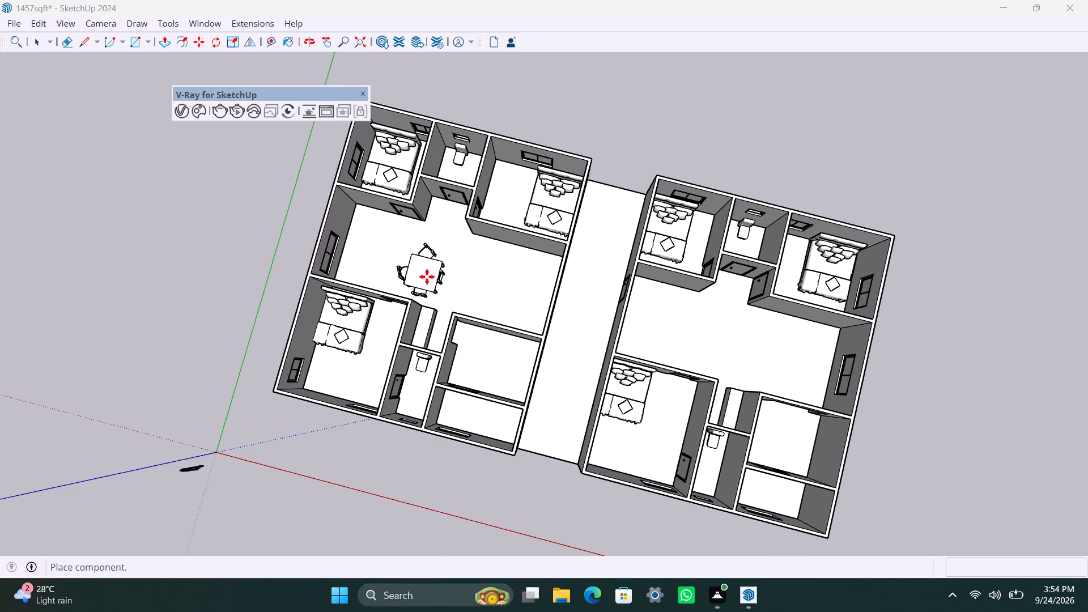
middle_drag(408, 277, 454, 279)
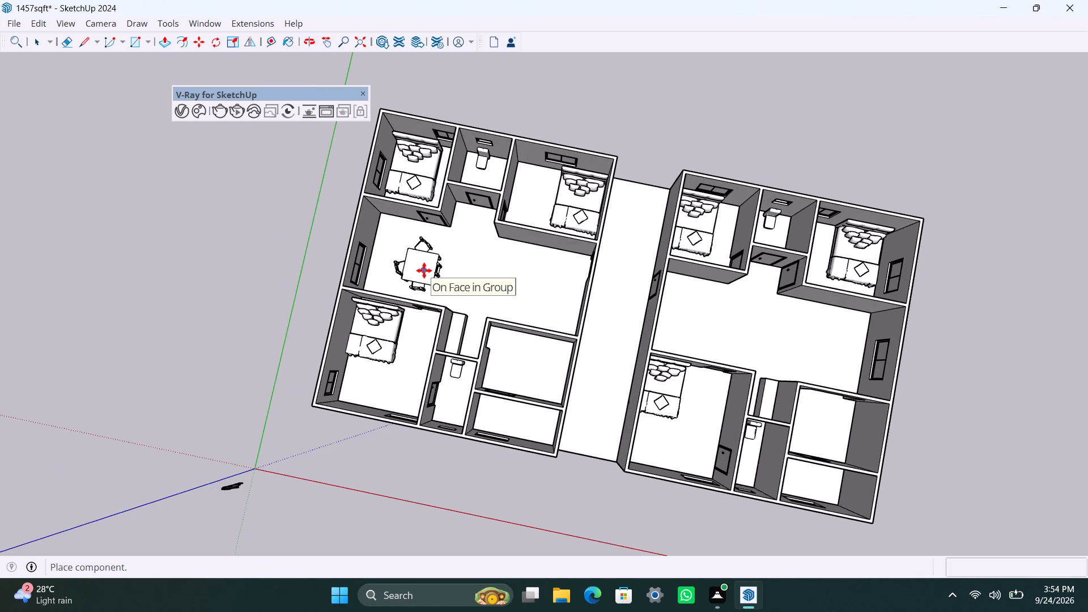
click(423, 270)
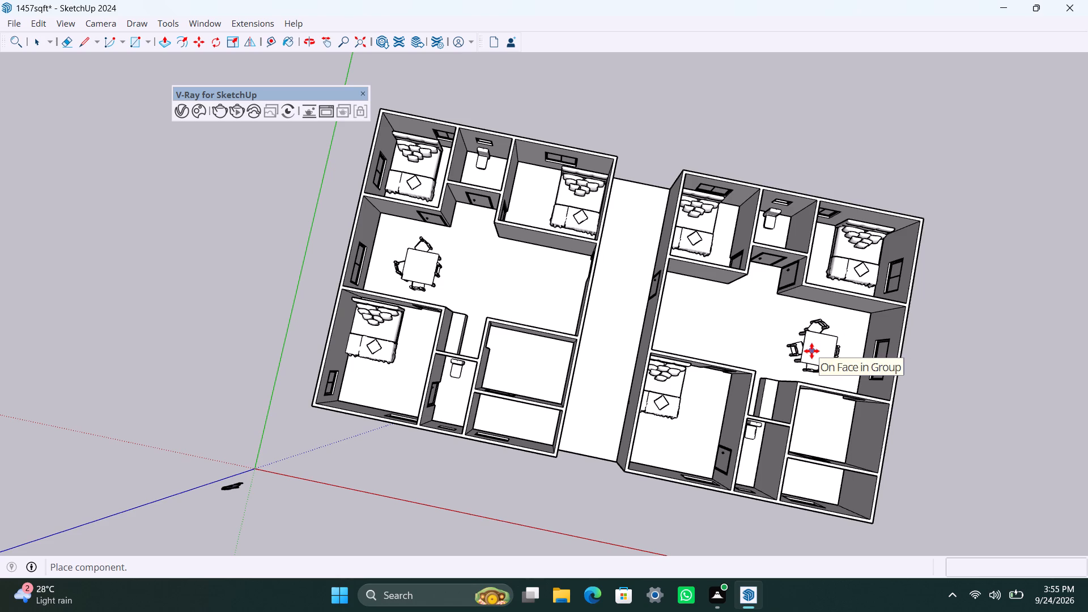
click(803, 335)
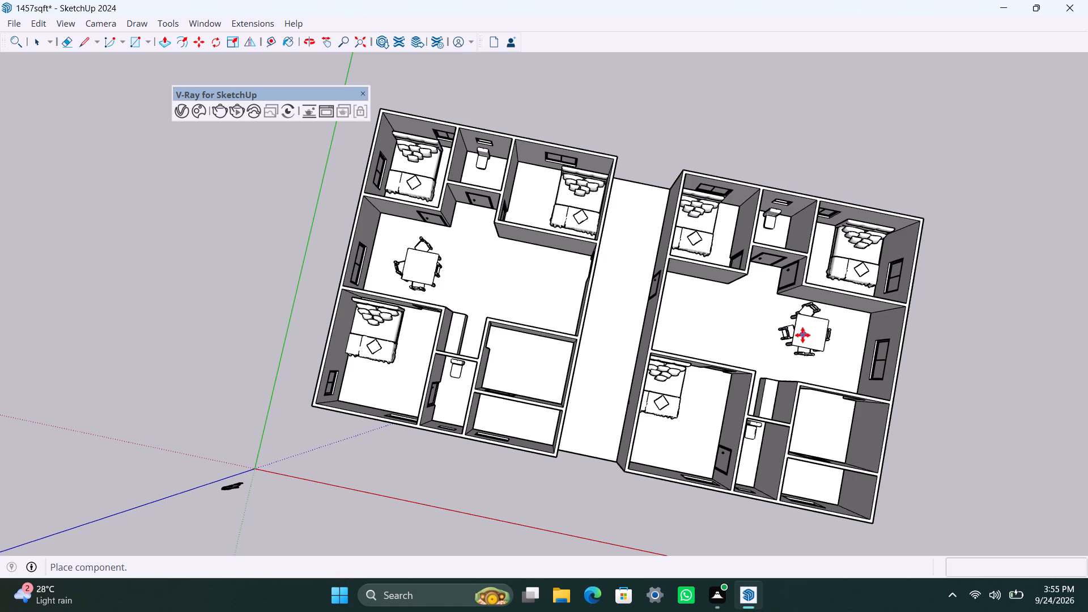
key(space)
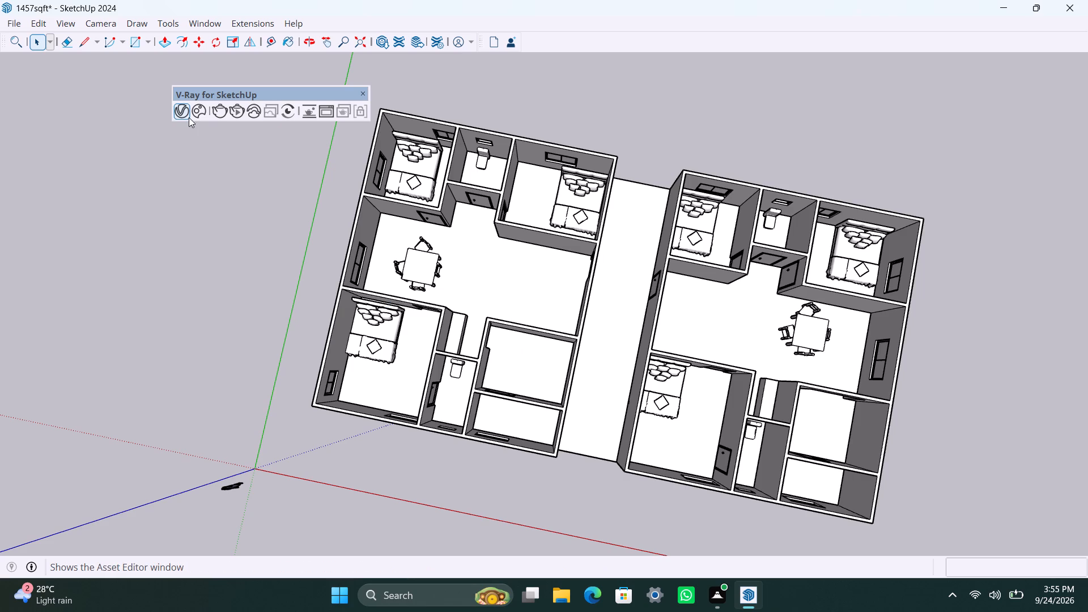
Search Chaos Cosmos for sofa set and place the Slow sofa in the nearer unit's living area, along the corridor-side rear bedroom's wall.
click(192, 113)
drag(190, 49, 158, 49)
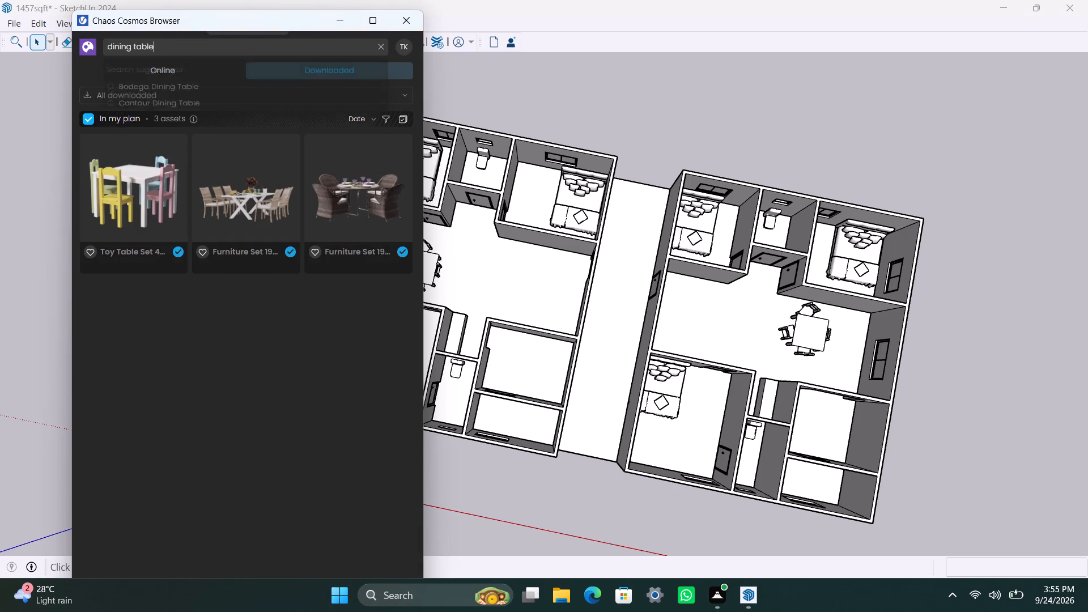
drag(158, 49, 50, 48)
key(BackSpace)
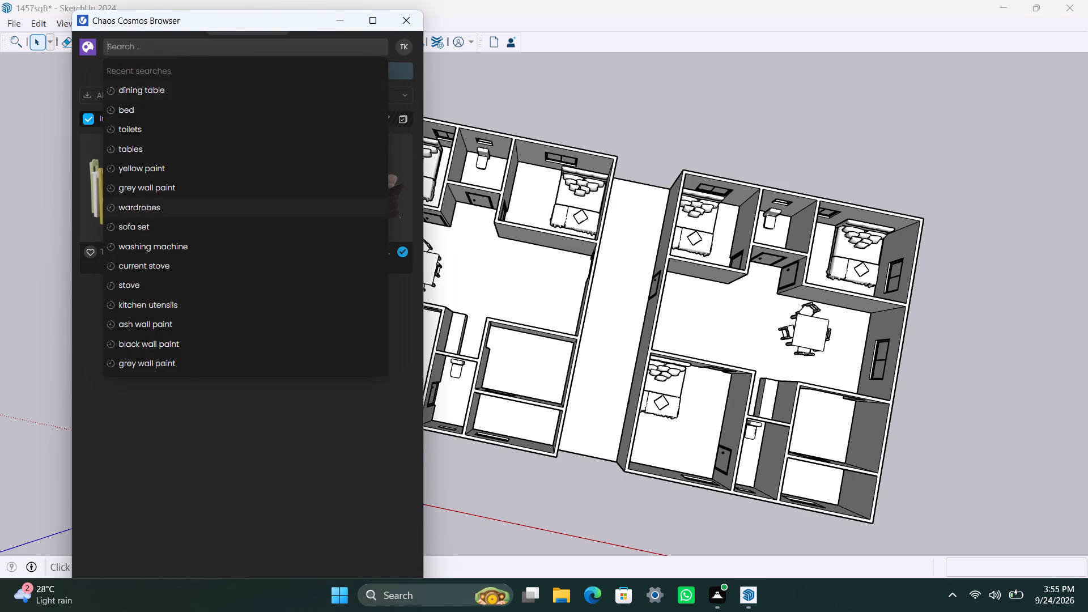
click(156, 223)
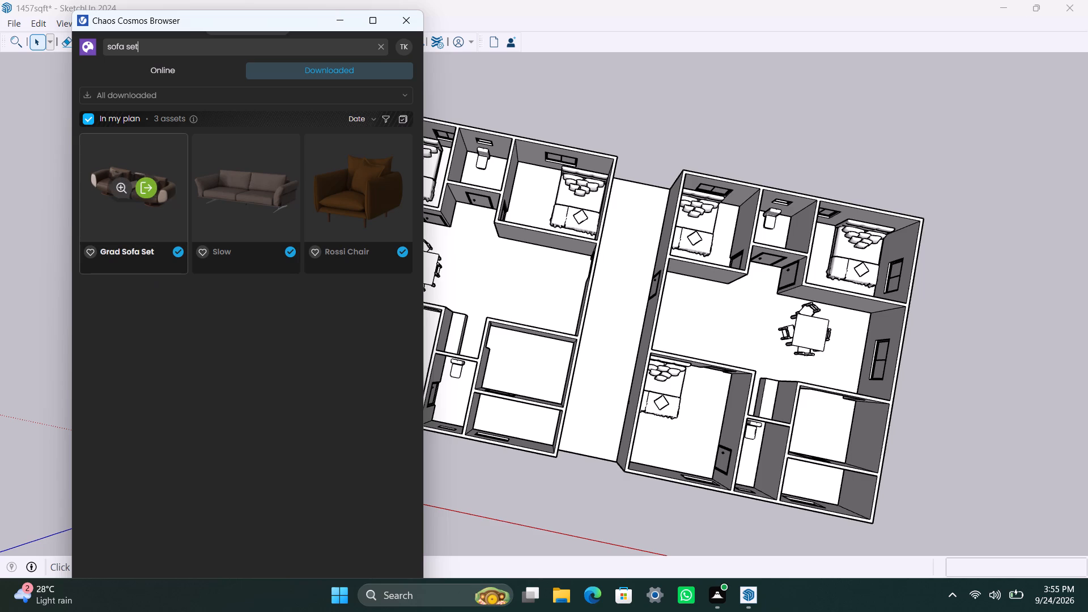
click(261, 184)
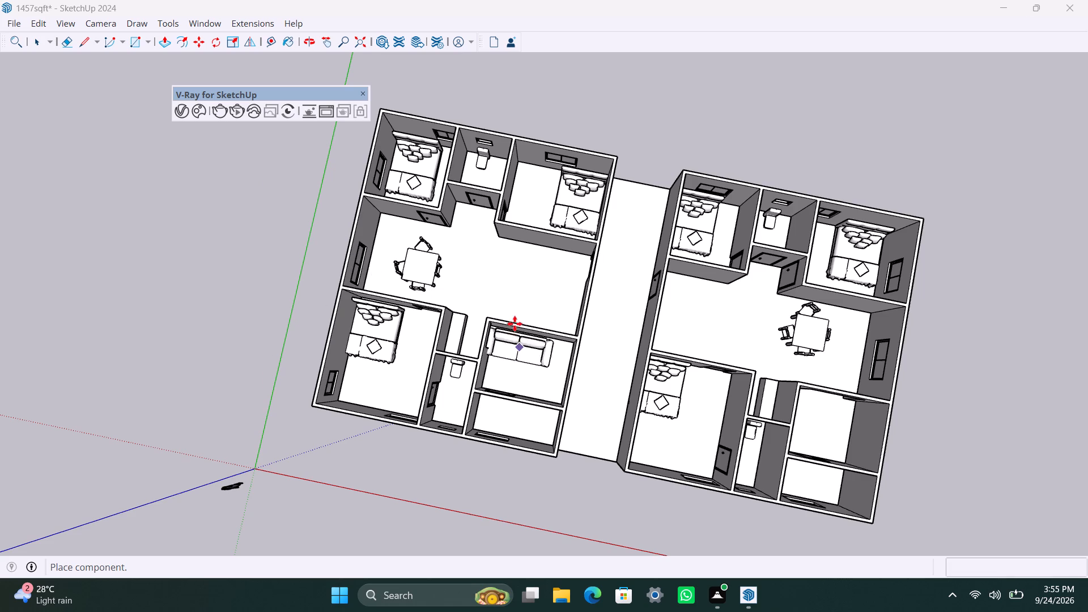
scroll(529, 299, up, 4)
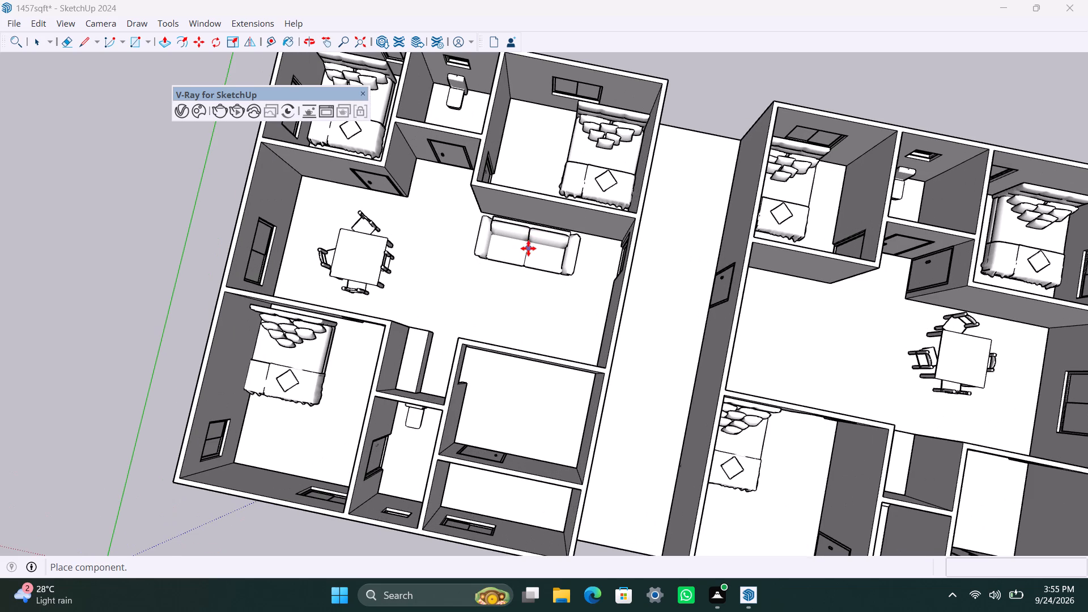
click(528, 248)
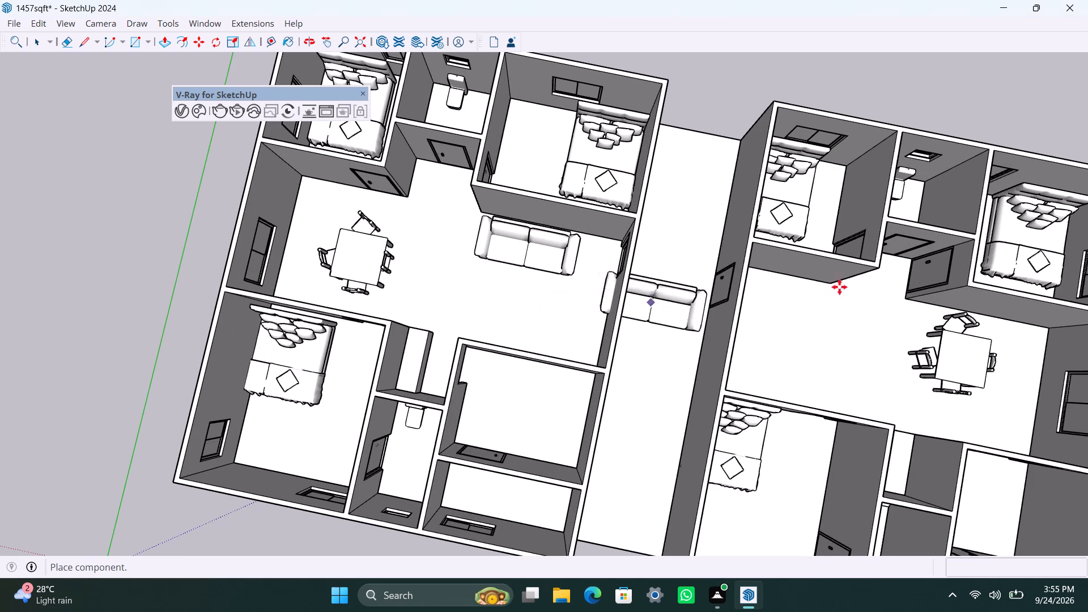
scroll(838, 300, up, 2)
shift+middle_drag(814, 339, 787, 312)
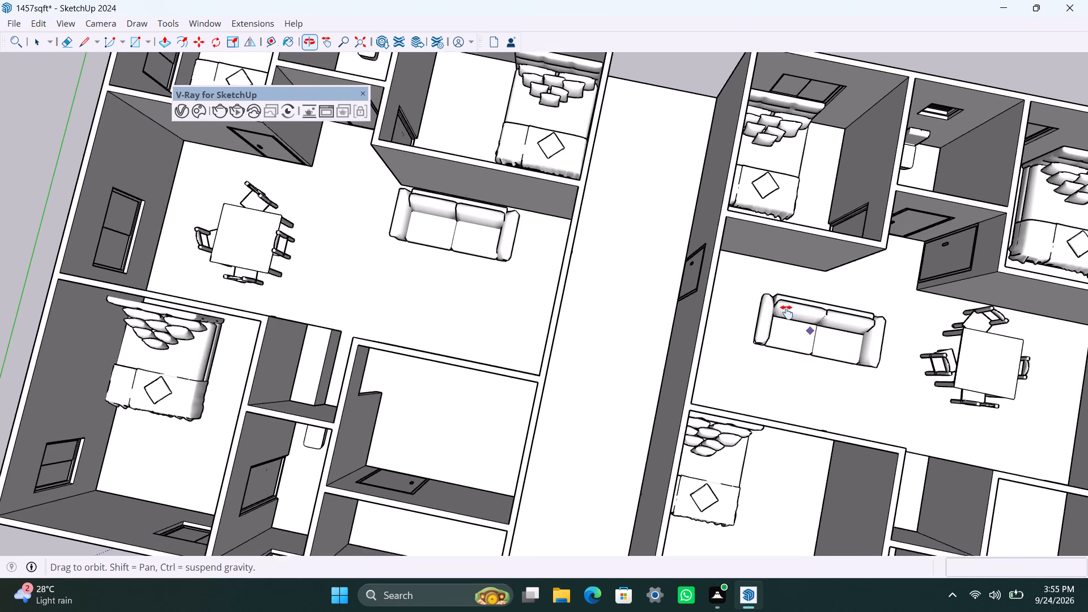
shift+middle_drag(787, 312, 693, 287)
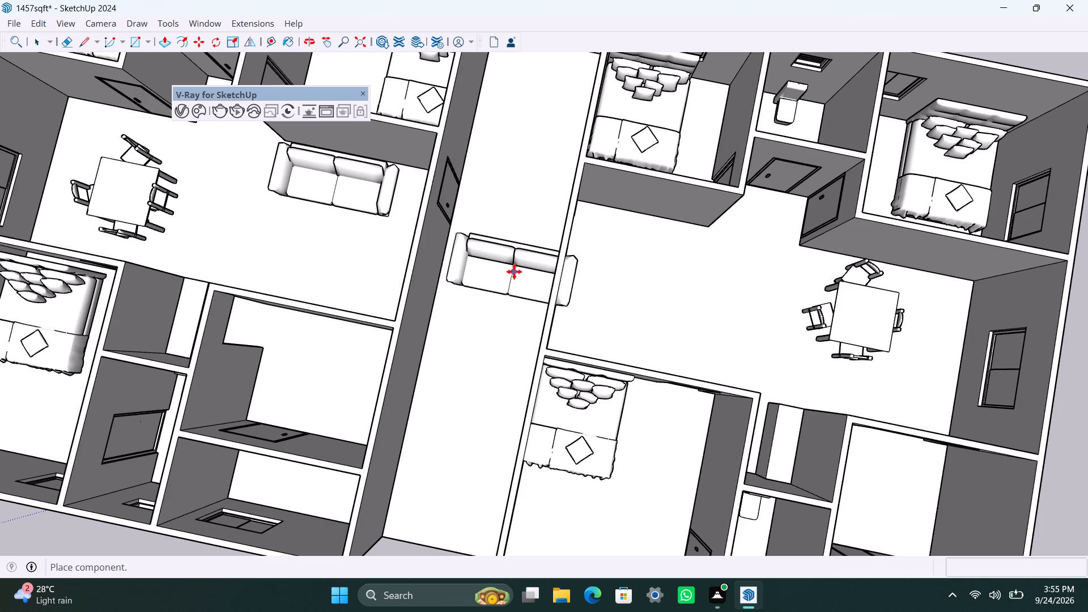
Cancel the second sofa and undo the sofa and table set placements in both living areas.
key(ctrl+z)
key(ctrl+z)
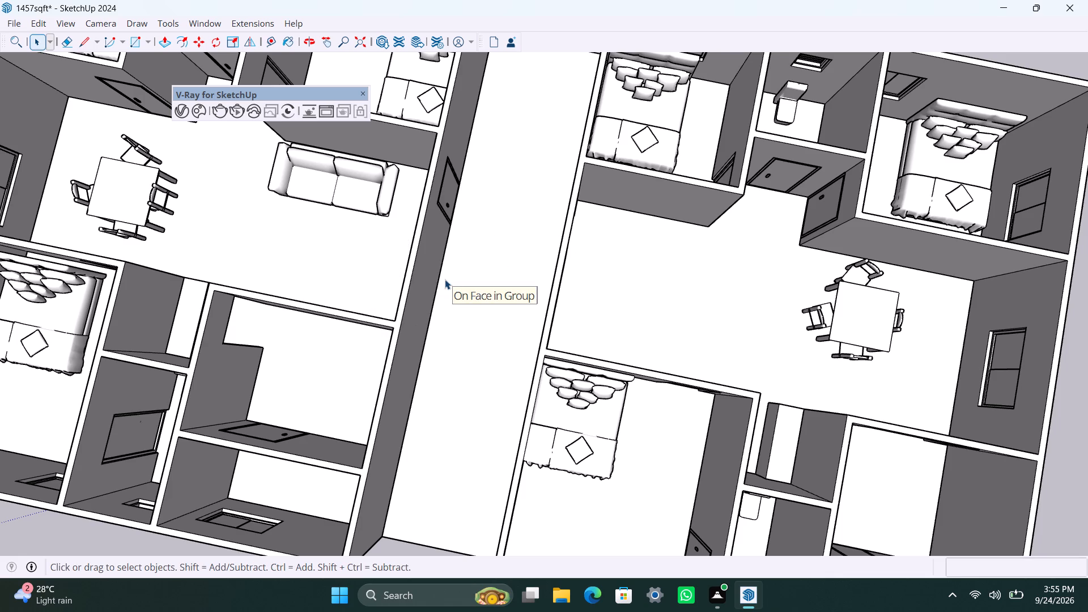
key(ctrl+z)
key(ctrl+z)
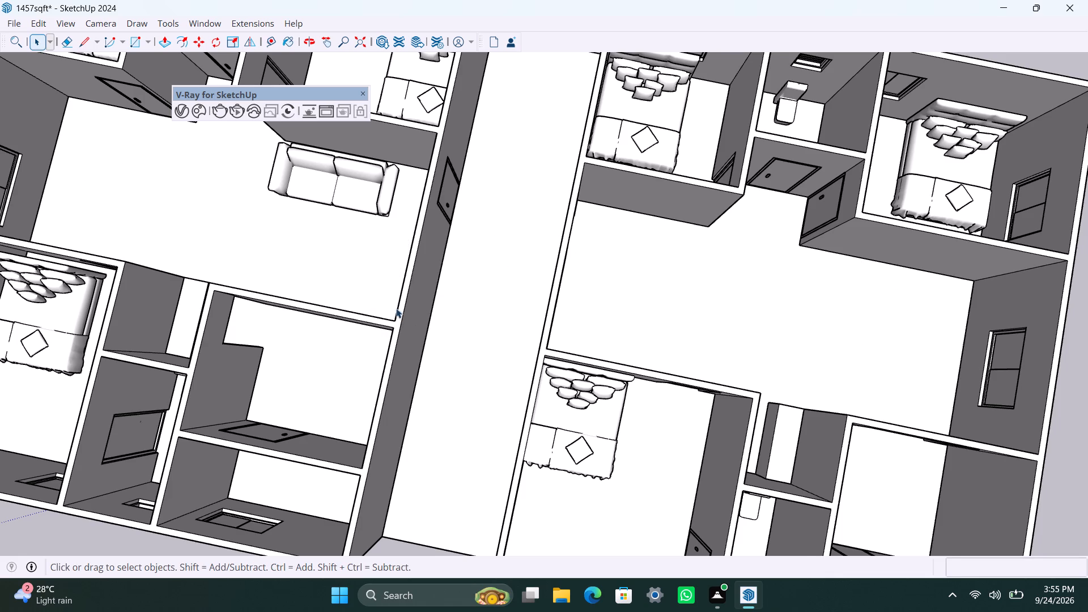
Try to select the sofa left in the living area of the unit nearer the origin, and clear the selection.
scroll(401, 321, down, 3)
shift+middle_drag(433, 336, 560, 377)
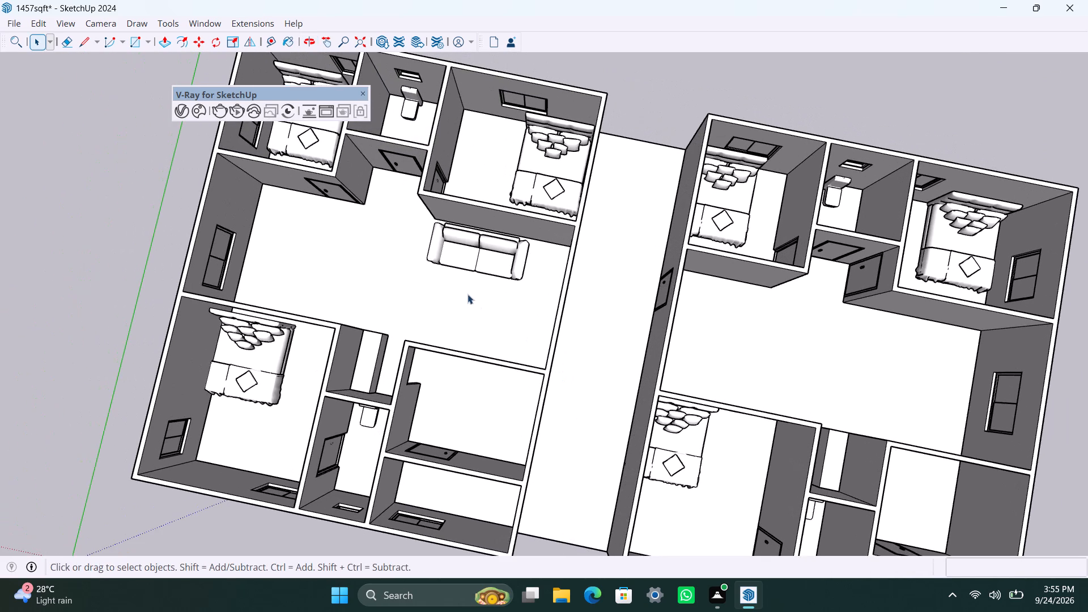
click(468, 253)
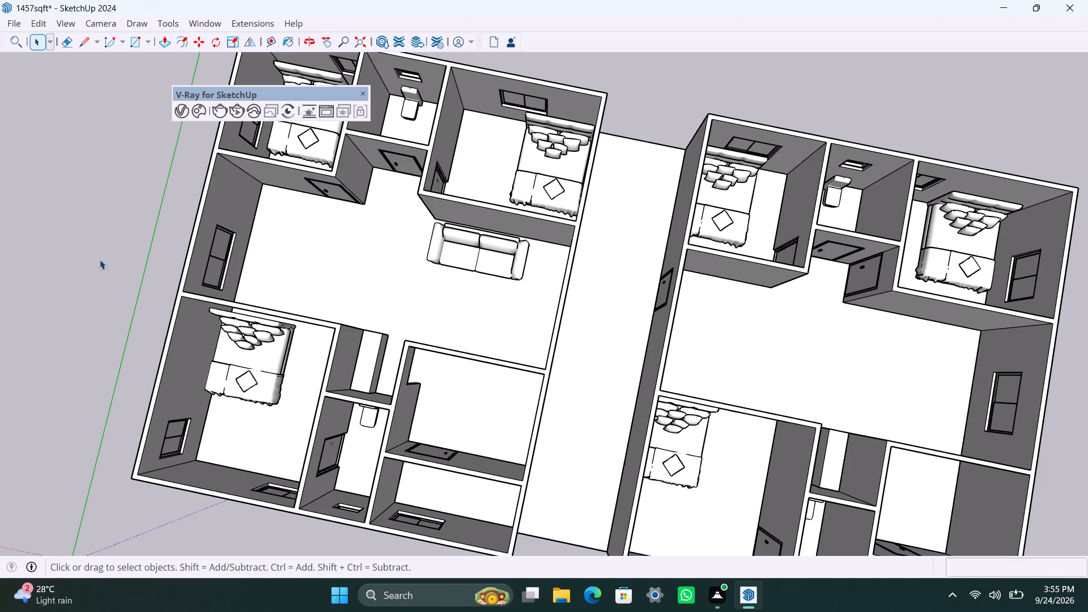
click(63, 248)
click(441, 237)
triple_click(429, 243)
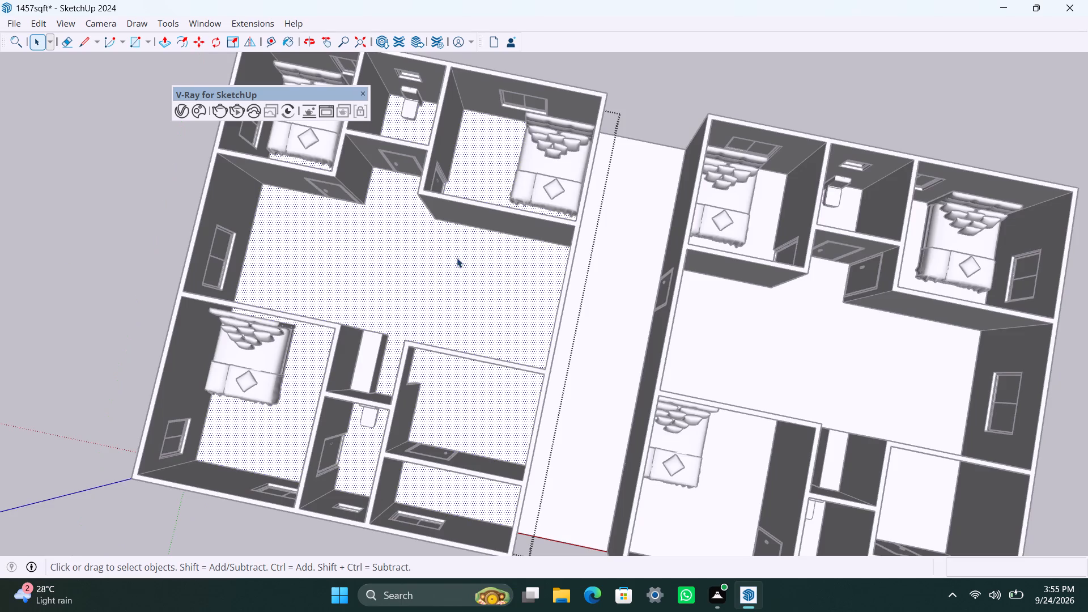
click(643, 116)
Save the model.
key(ctrl+s)
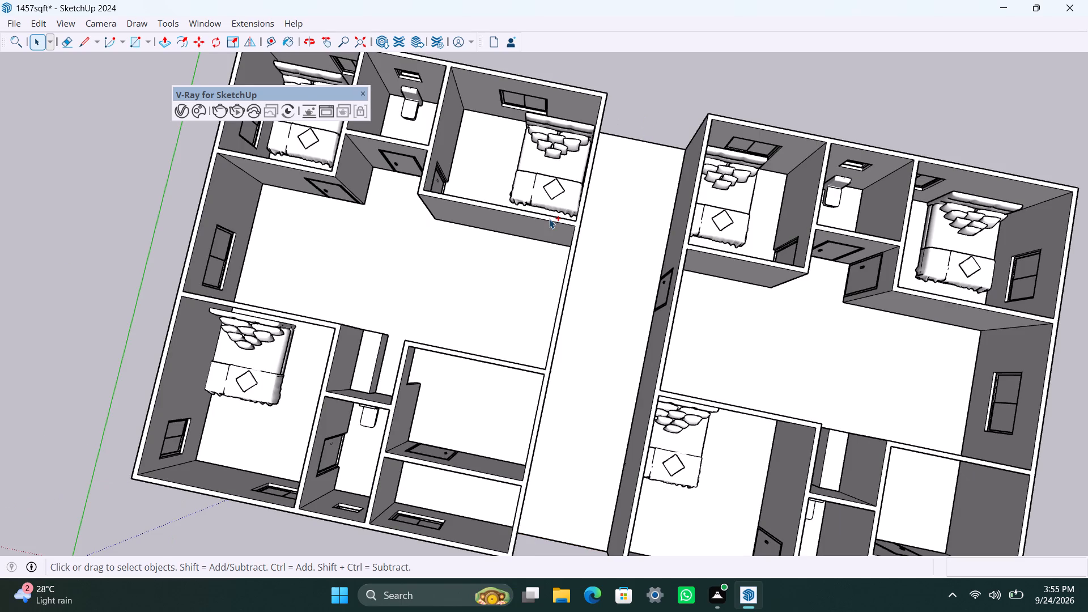
key(space)
Import the Slow sofa from Chaos Cosmos, place it on the open ground outside the nearer unit's outer side wall, and end placement.
click(195, 109)
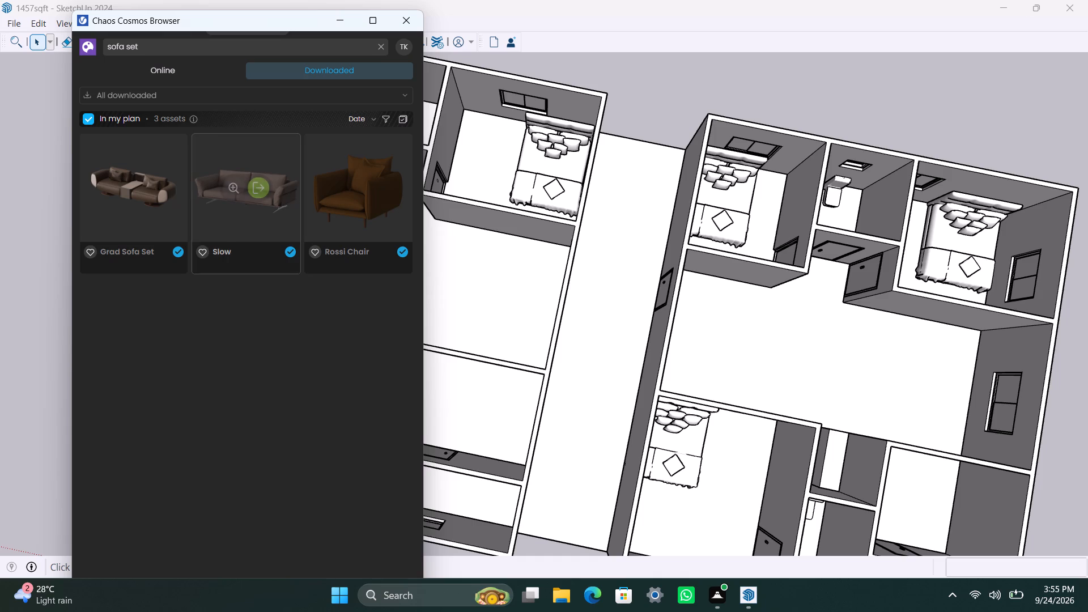
click(263, 185)
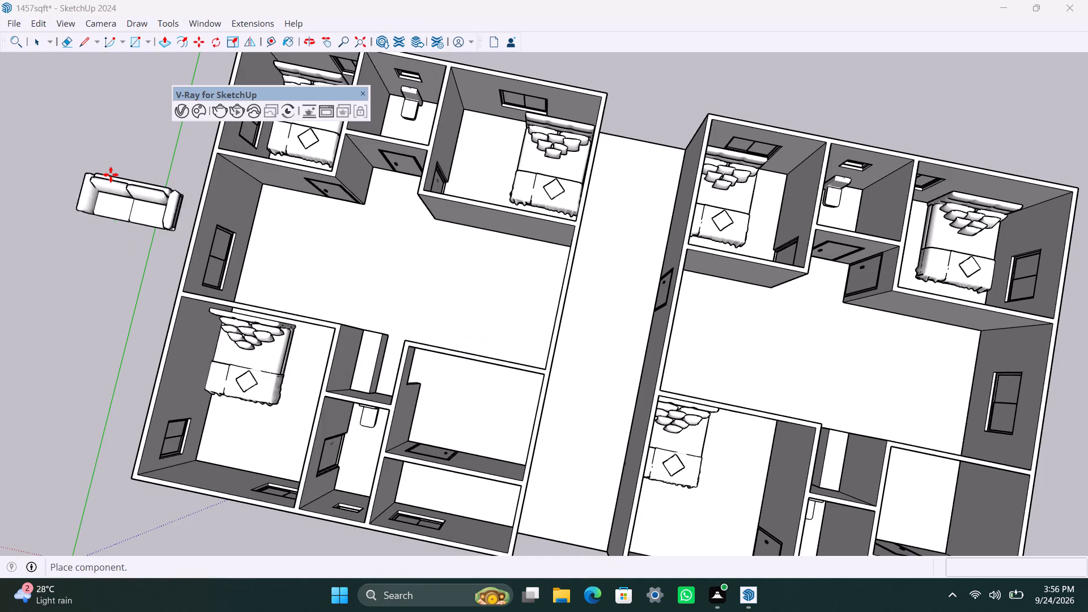
click(110, 175)
key(space)
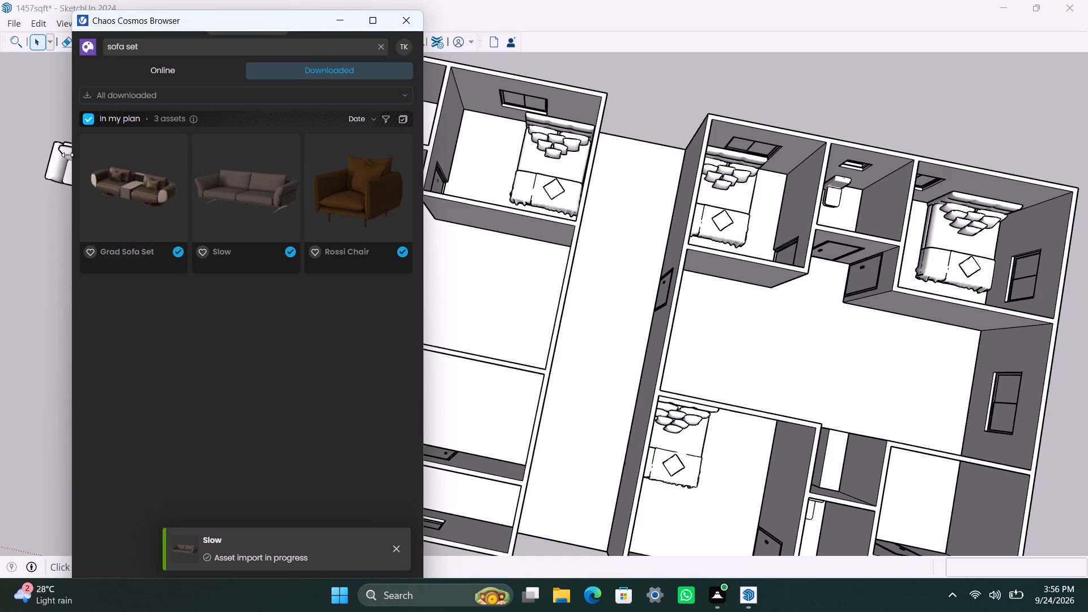
click(55, 185)
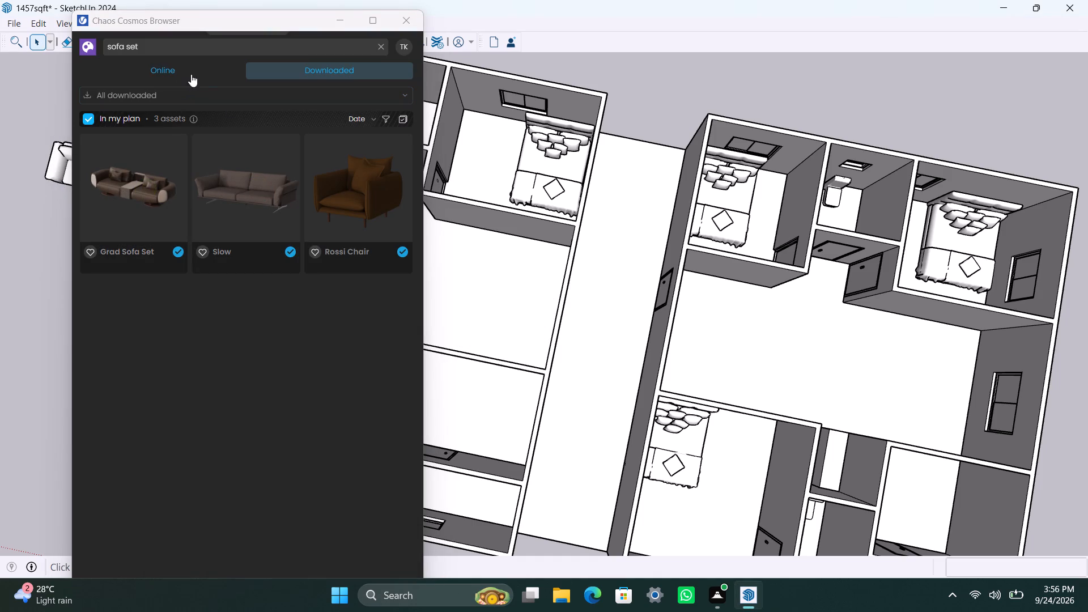
Search the downloaded Chaos Cosmos assets for dining table, import the Toy Table Set, and place one in each unit's living area.
click(151, 56)
click(150, 49)
click(153, 49)
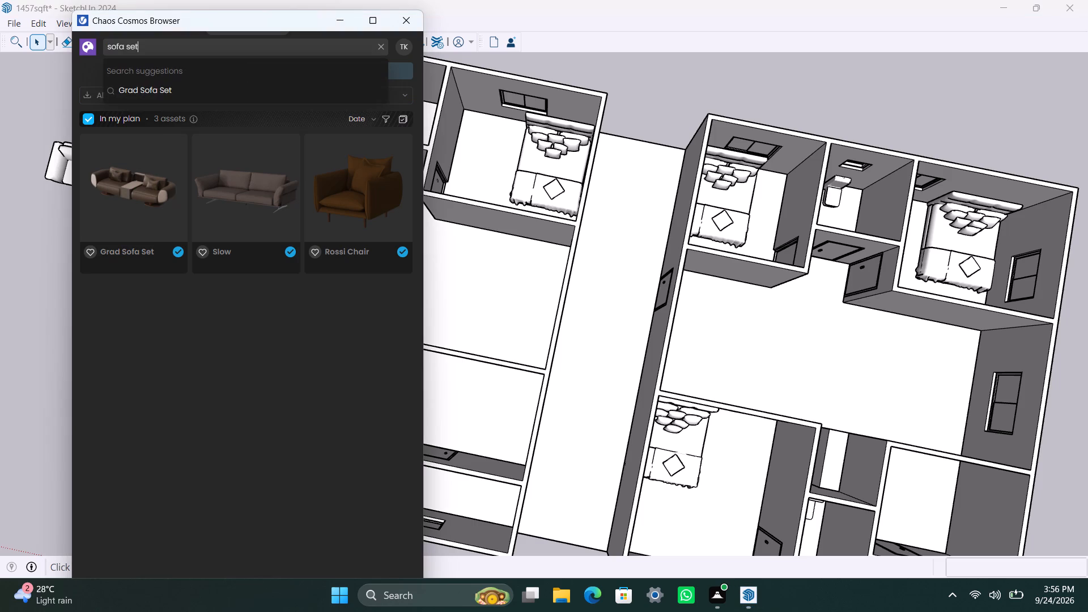
drag(149, 48, 96, 52)
click(381, 46)
click(171, 45)
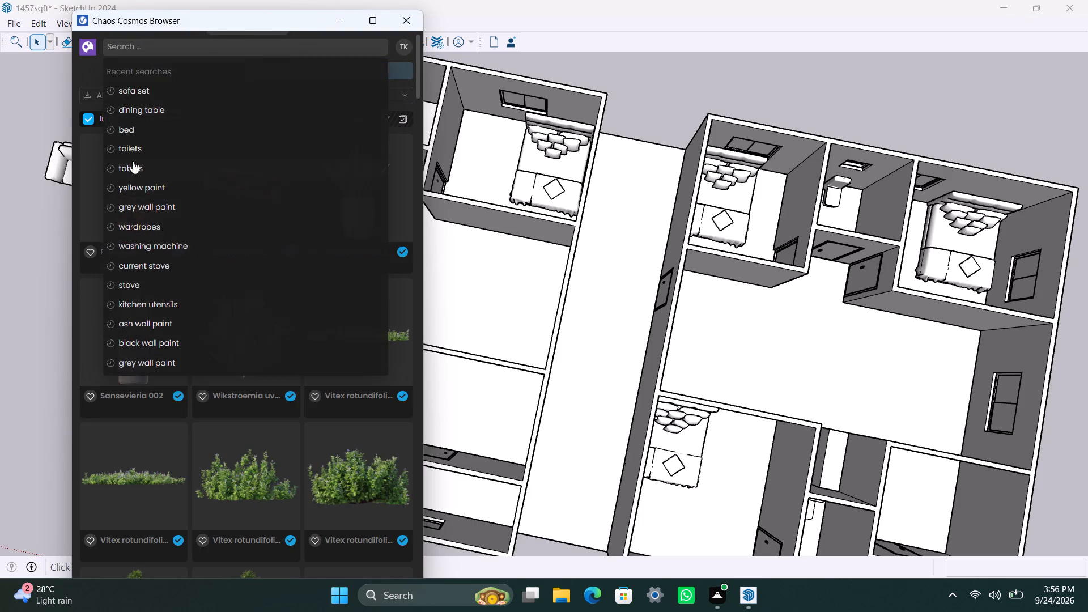
click(152, 110)
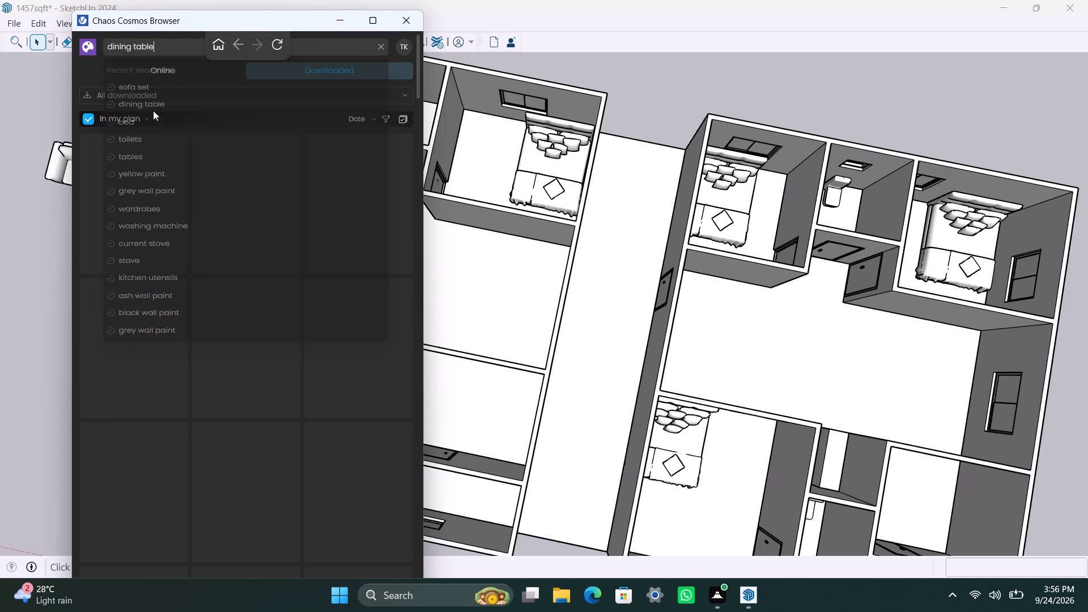
click(151, 193)
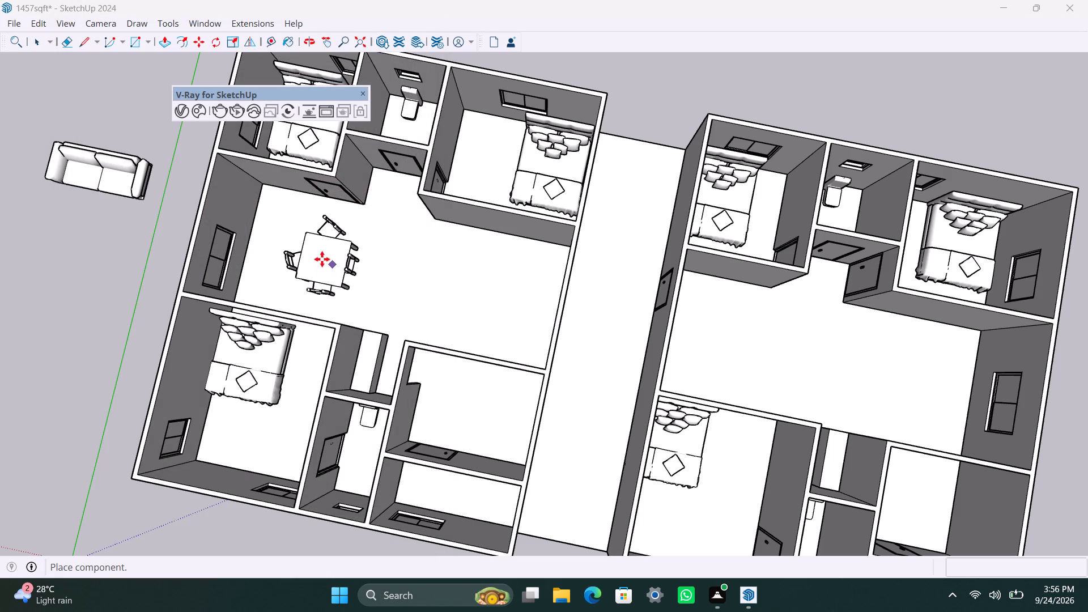
click(309, 262)
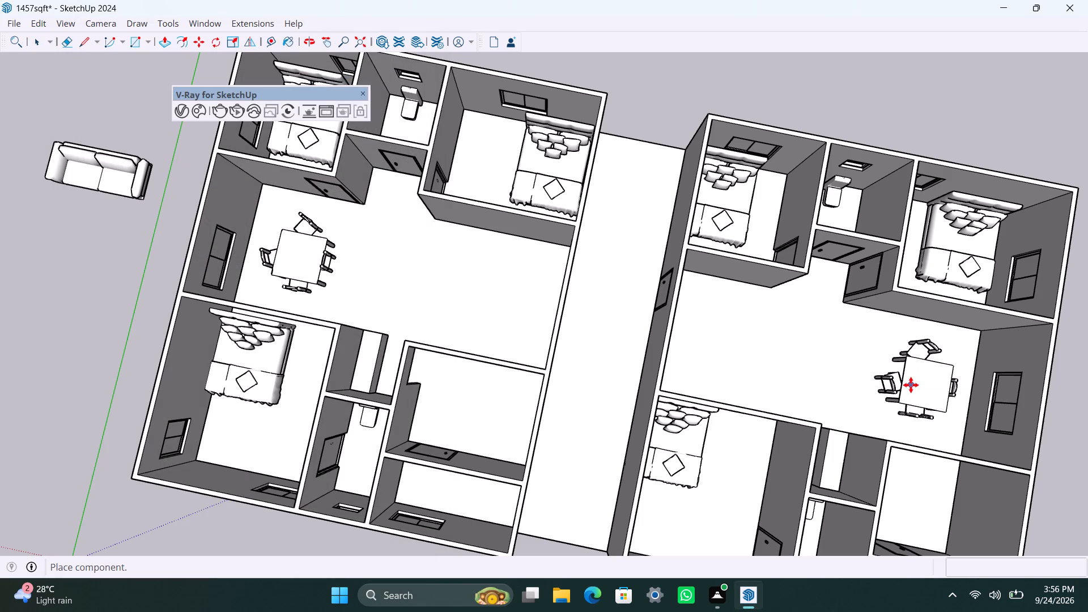
click(912, 386)
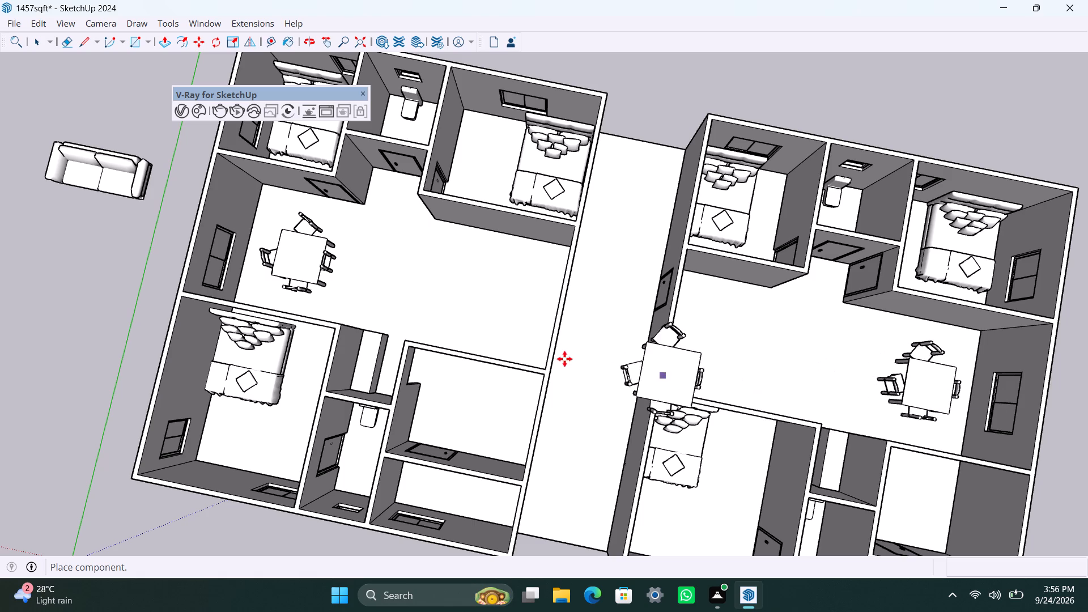
key(space)
Rotate the Slow sofa outside the unit nearer the origin by 180 degrees about its front corner.
click(48, 194)
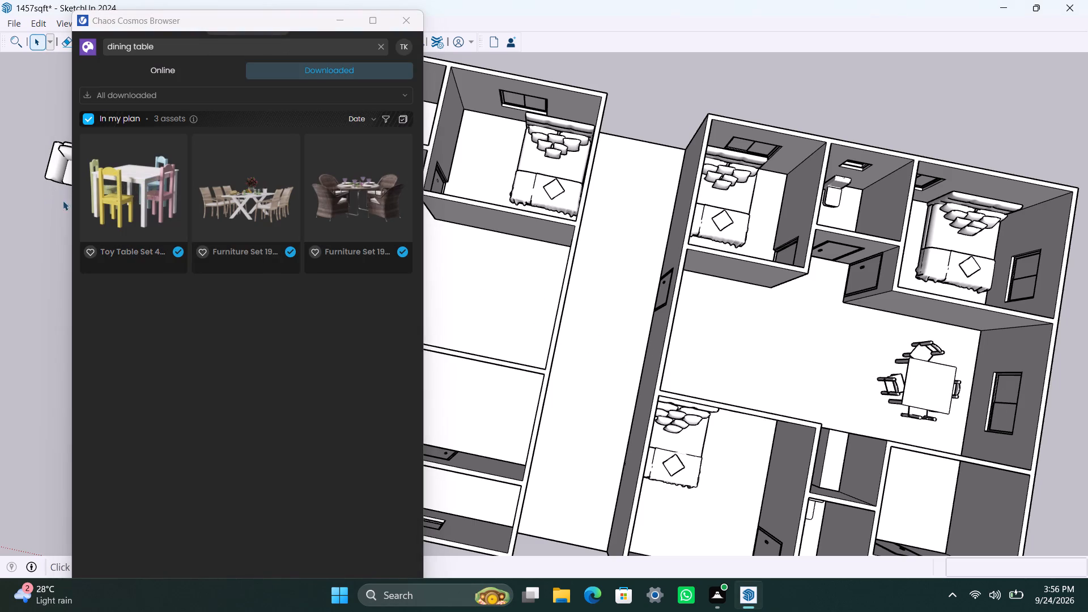
click(337, 22)
scroll(180, 233, up, 2)
middle_drag(152, 257, 229, 262)
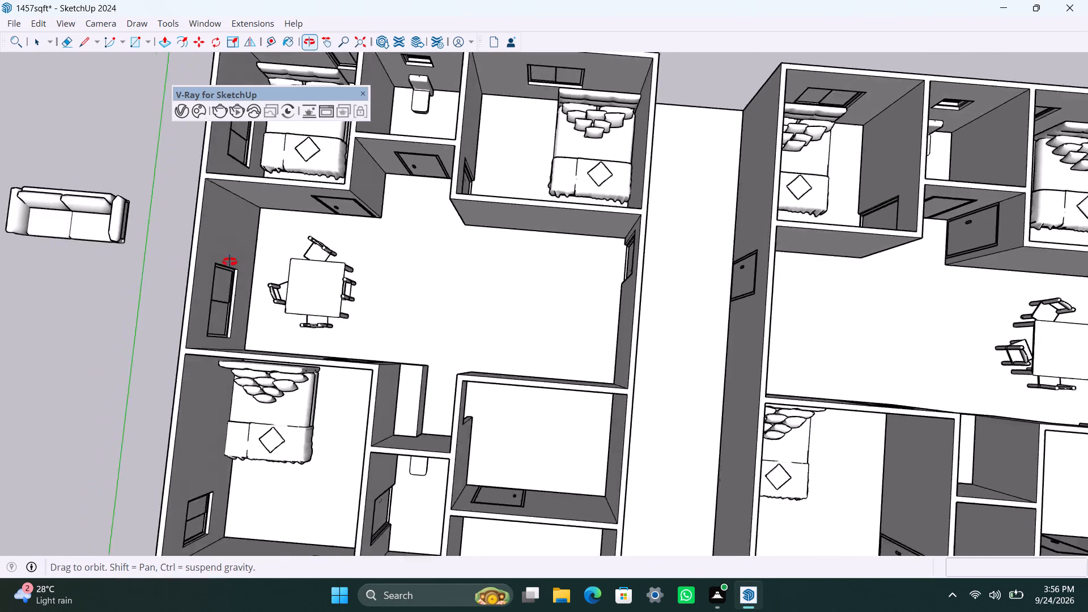
middle_drag(229, 262, 235, 261)
scroll(214, 300, down, 2)
shift+middle_drag(174, 324, 346, 266)
scroll(246, 243, up, 2)
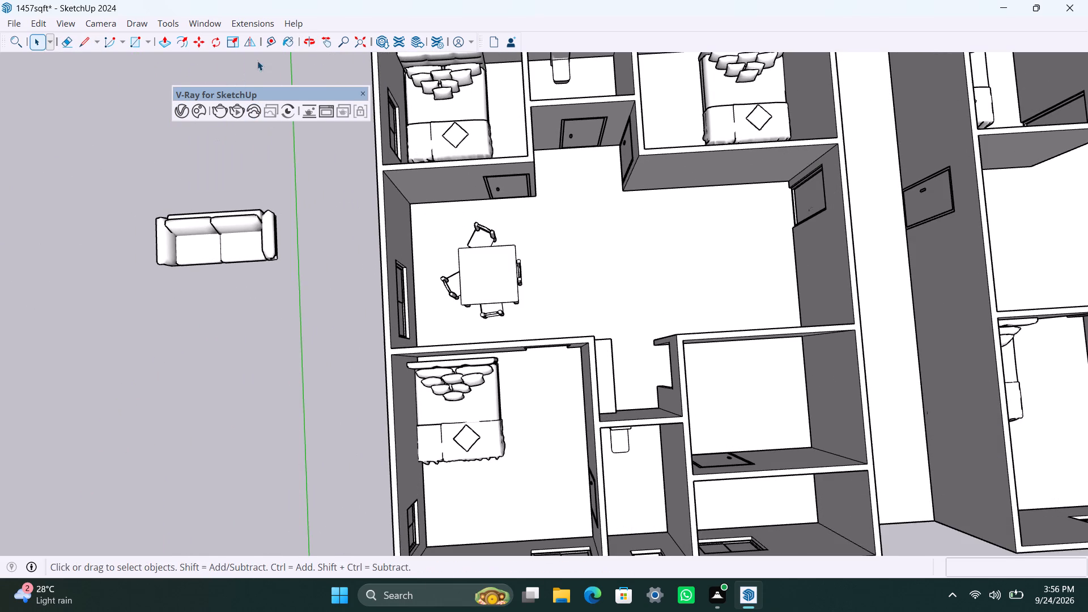
click(214, 45)
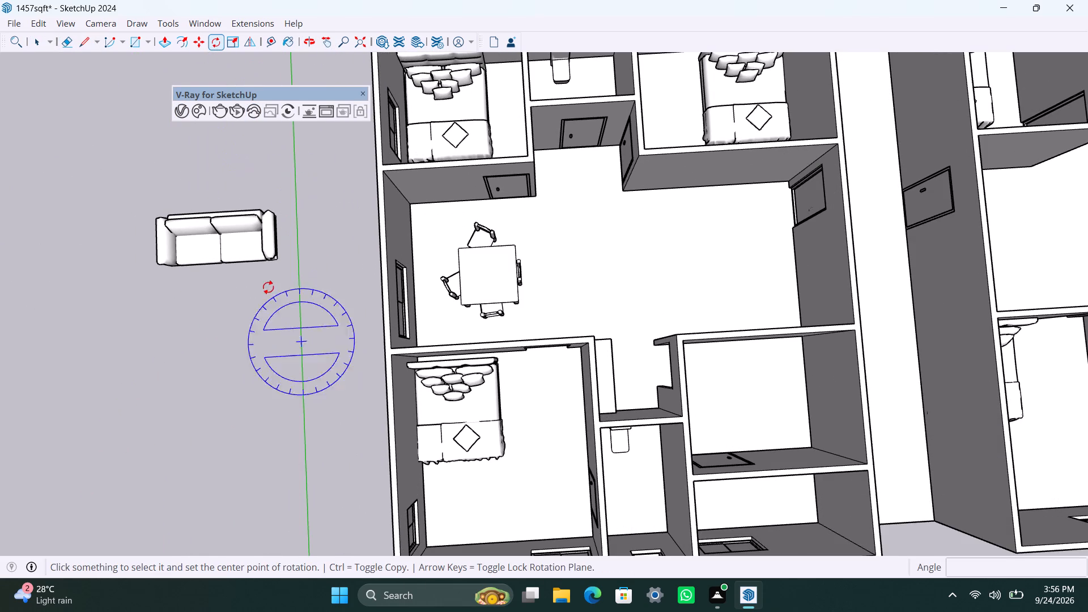
click(278, 259)
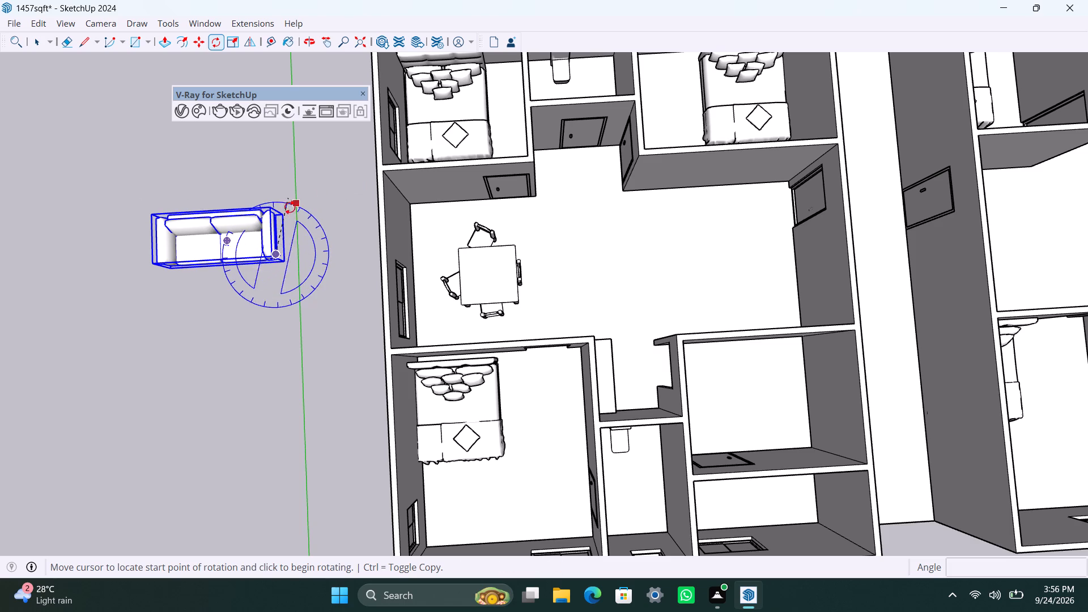
click(286, 211)
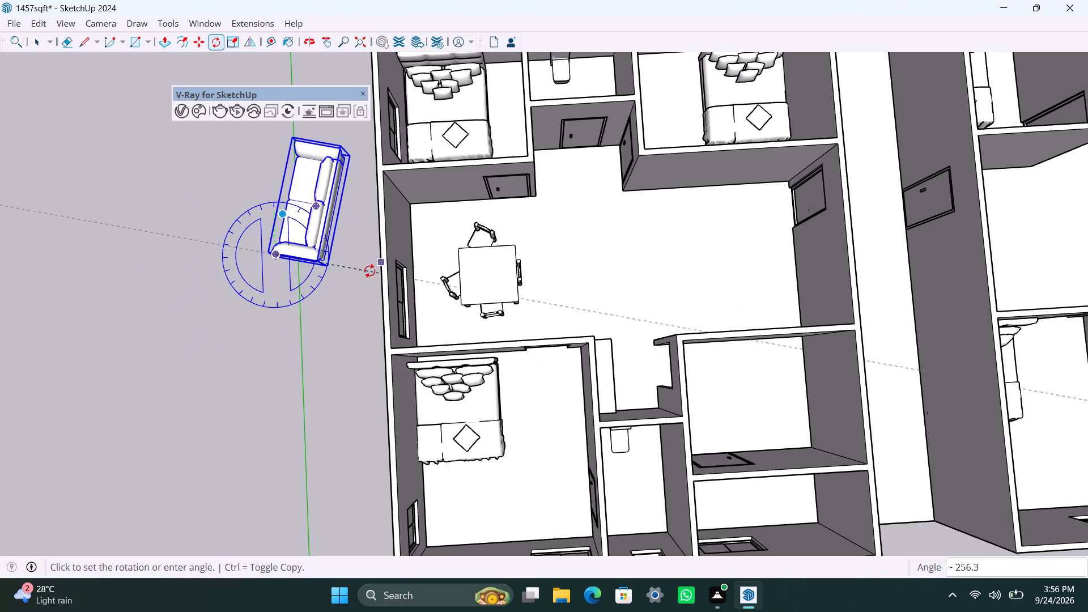
text(180)
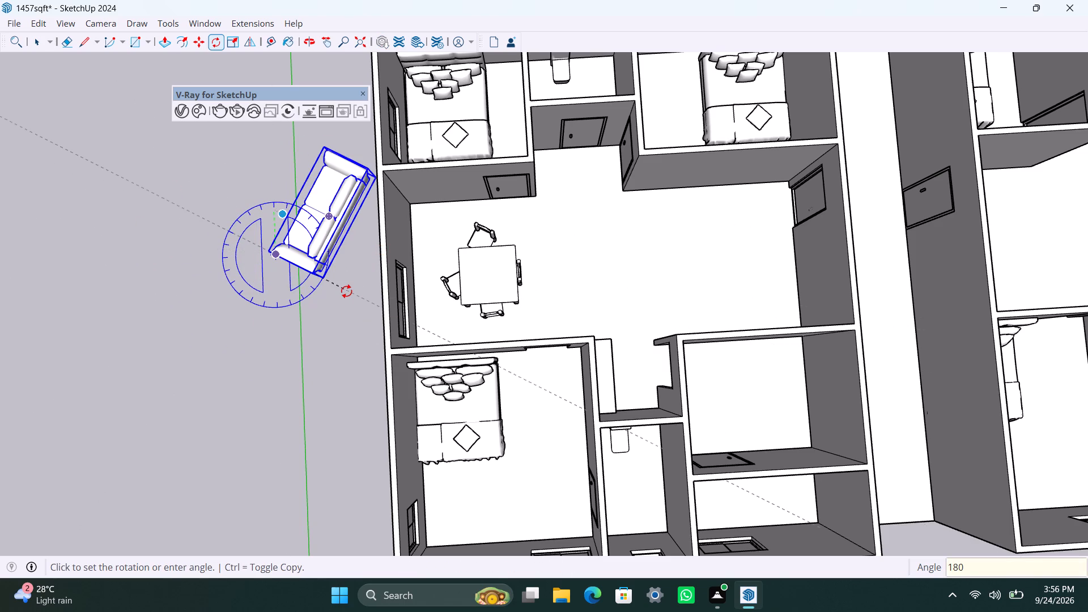
key(Return)
key(space)
Move the rotated sofa into the nearer unit's living area, with its back to the partition wall opposite the bedroom.
key(m)
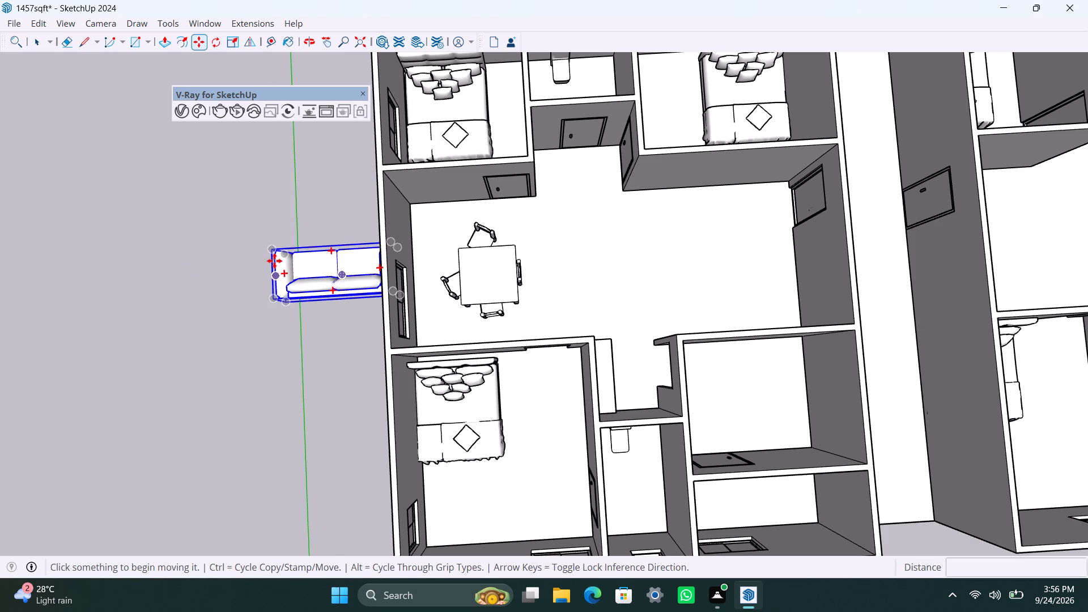
click(274, 261)
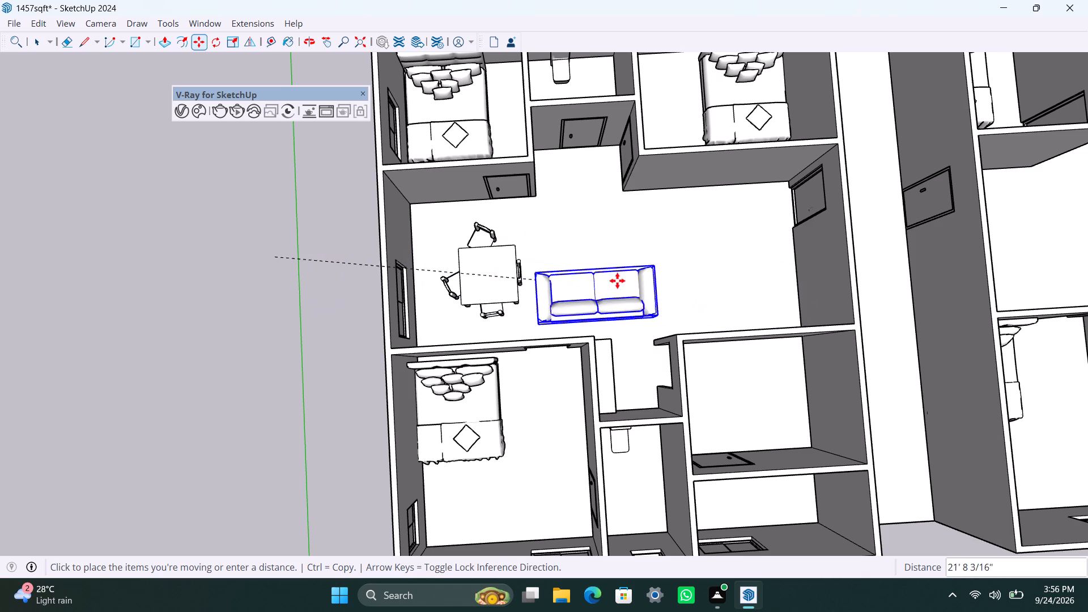
click(679, 277)
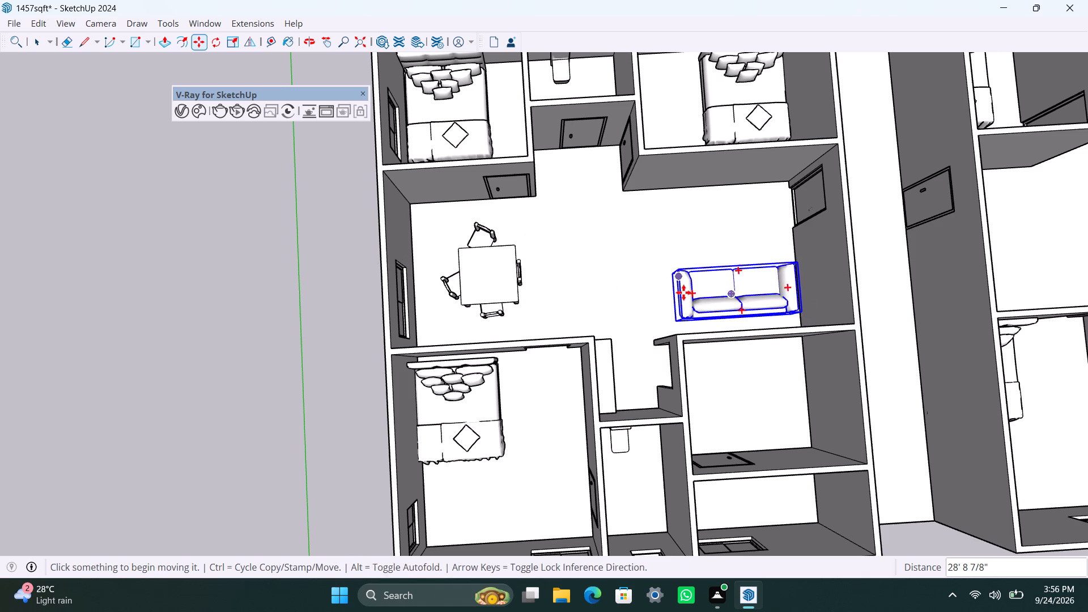
scroll(711, 308, up, 5)
key(m)
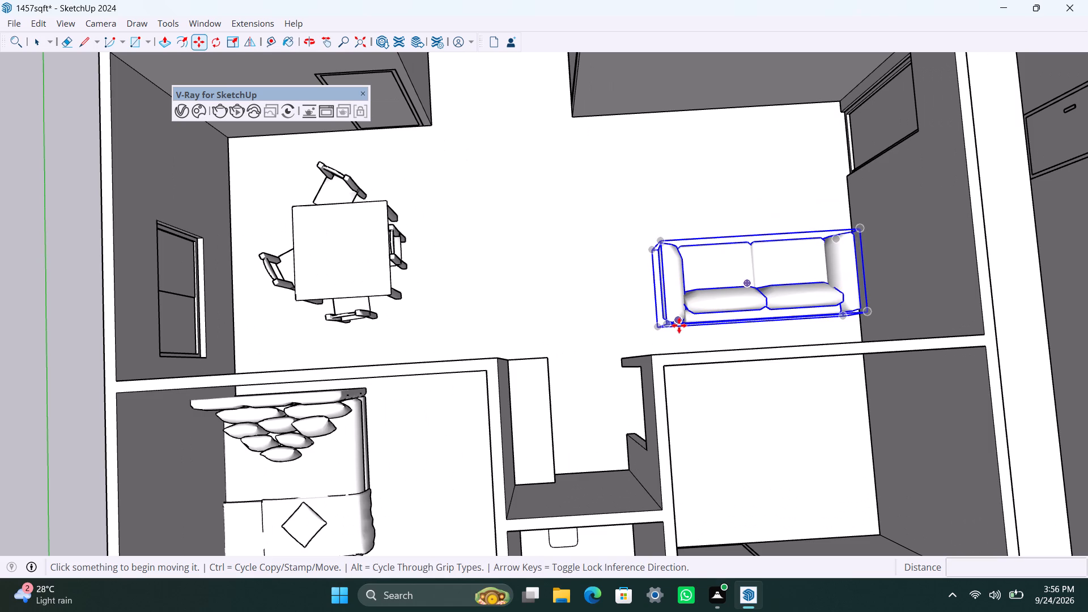
click(675, 325)
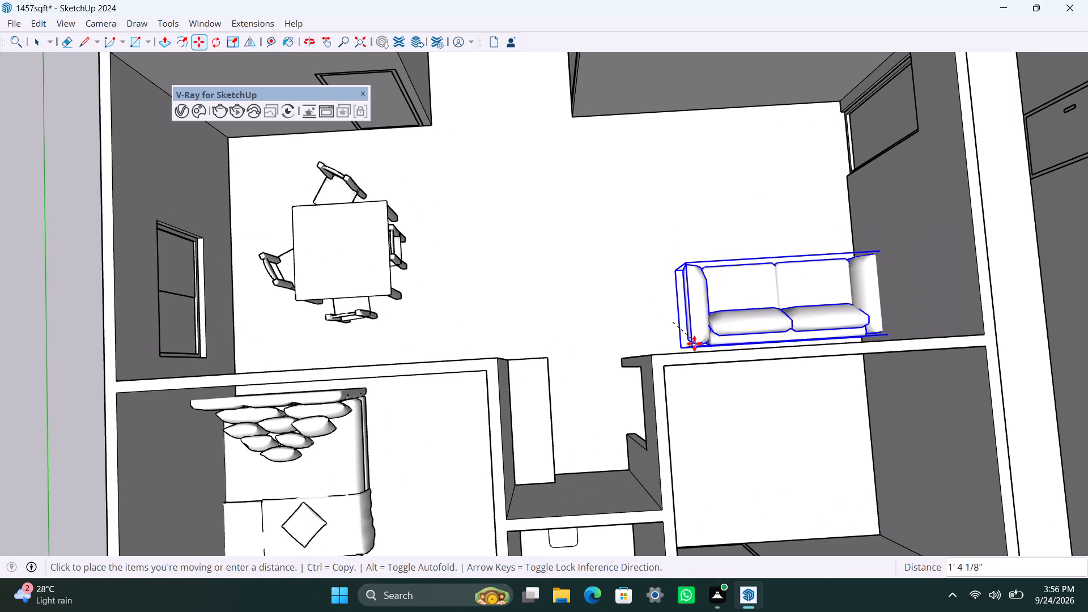
middle_drag(690, 348, 686, 379)
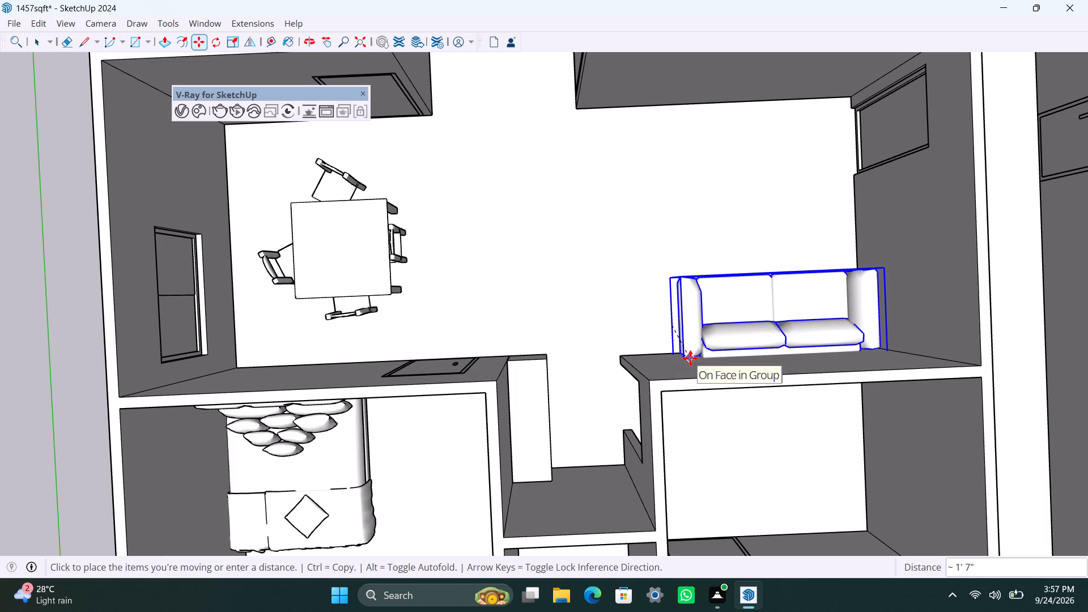
click(690, 358)
key(space)
Lower the sofa toward the living area floor, aligning its rear bottom corner with the base of the partition wall.
scroll(629, 378, down, 4)
middle_drag(621, 385, 651, 270)
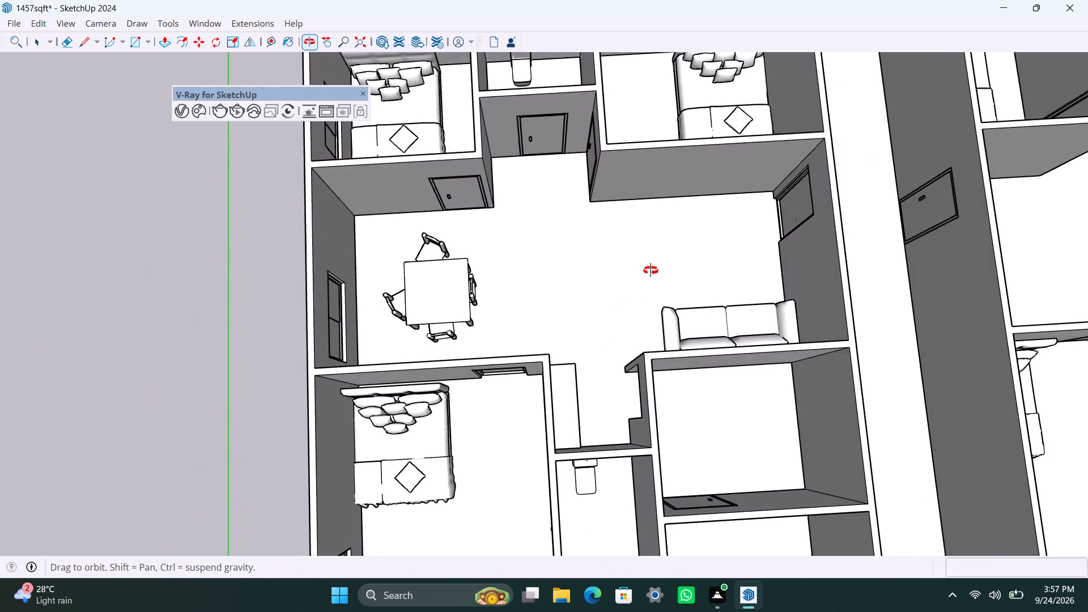
middle_drag(651, 270, 1087, 236)
scroll(598, 291, up, 3)
middle_drag(560, 309, 571, 317)
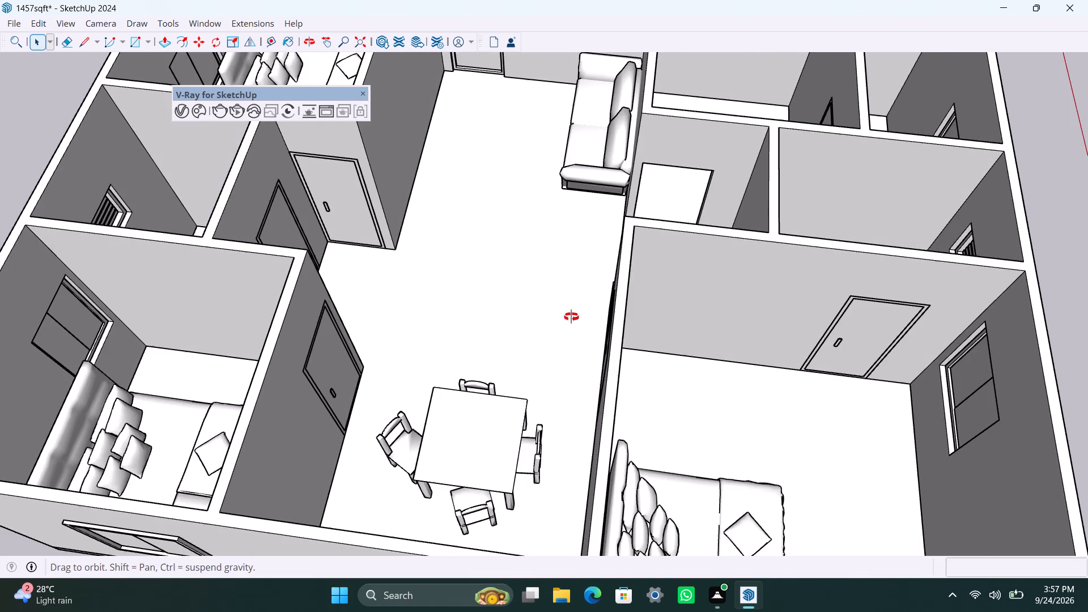
middle_drag(571, 317, 792, 377)
scroll(562, 321, down, 3)
shift+middle_drag(535, 323, 674, 423)
scroll(632, 319, up, 3)
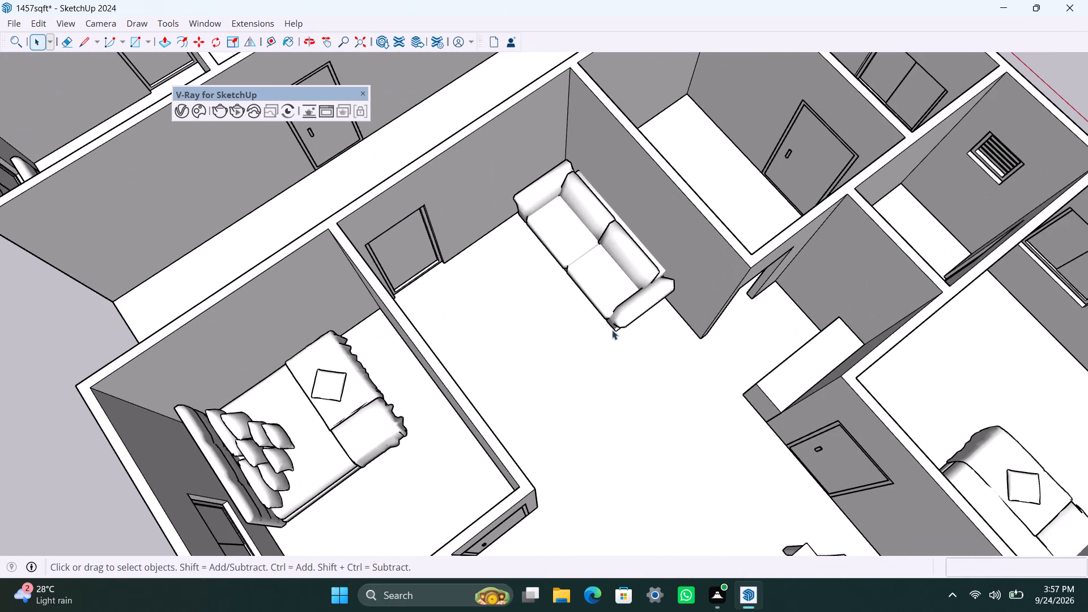
middle_drag(612, 330, 535, 248)
scroll(588, 375, up, 6)
middle_drag(611, 334, 556, 265)
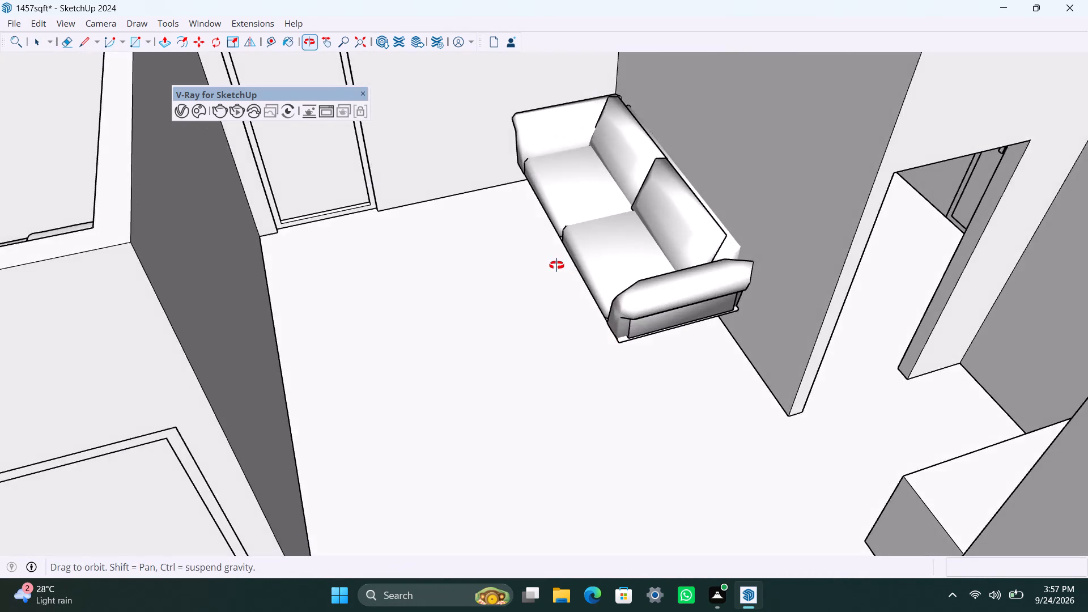
middle_drag(556, 265, 531, 238)
click(686, 328)
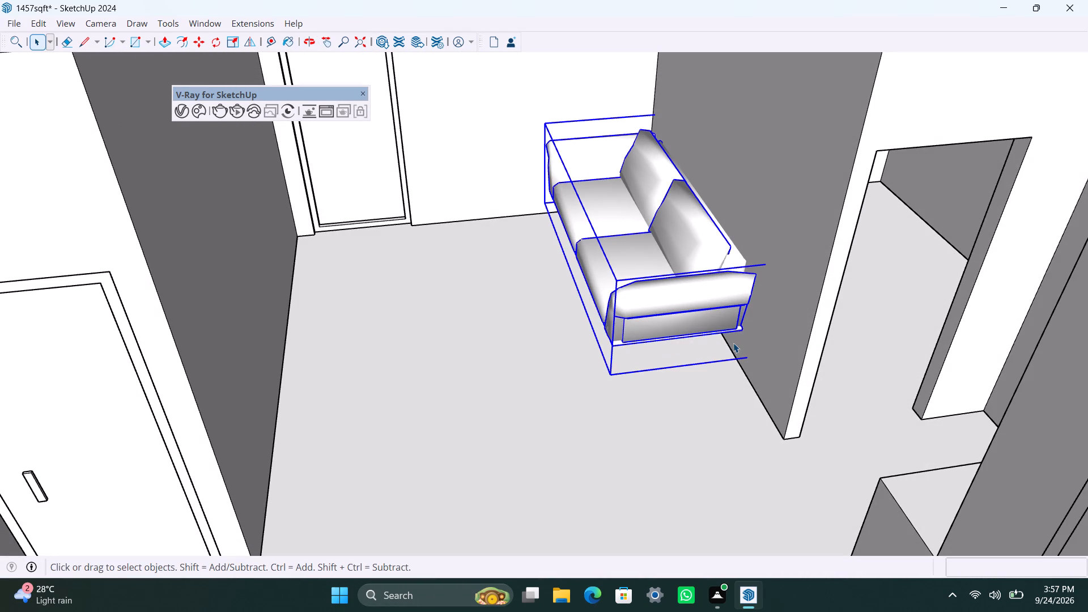
key(m)
click(751, 356)
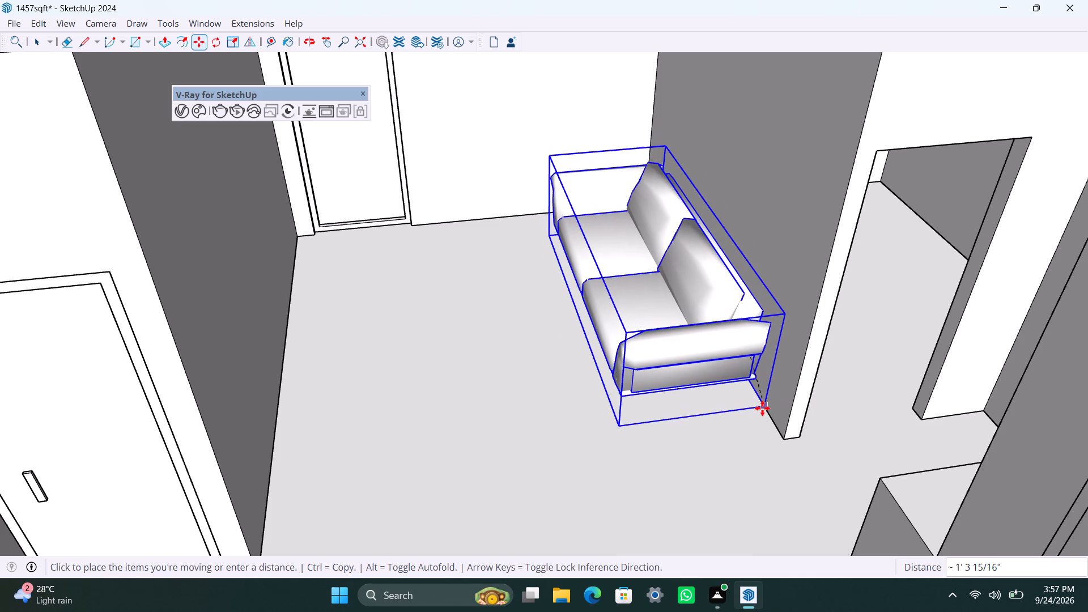
click(746, 409)
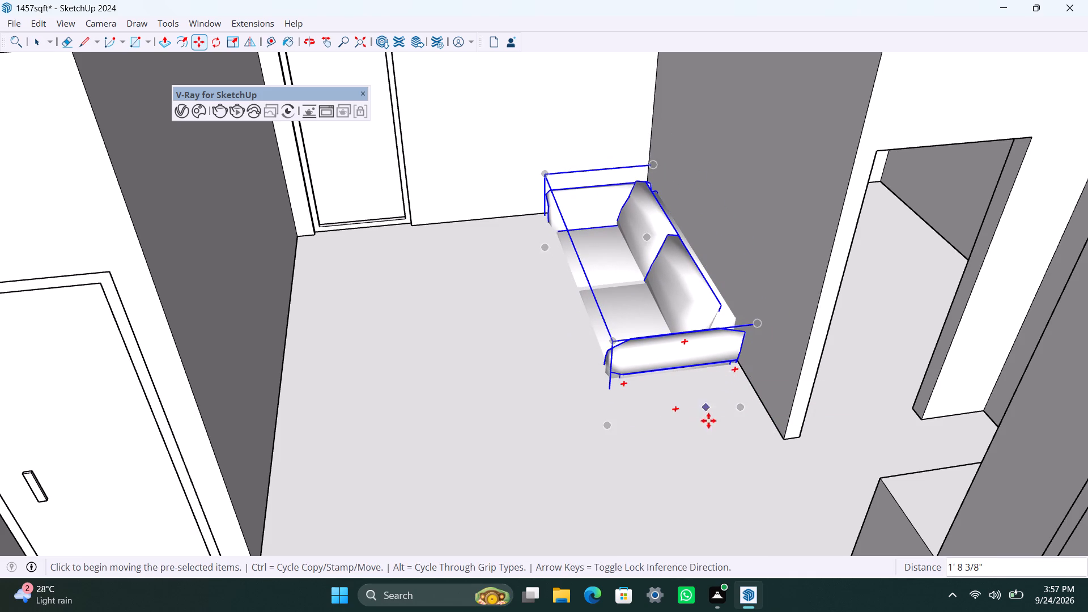
click(741, 408)
click(758, 363)
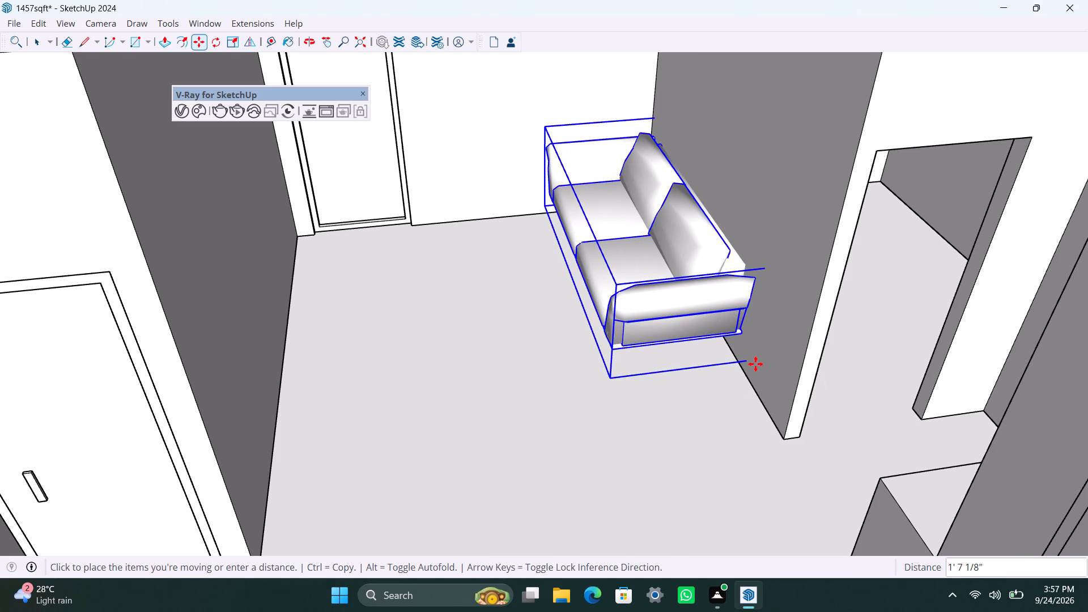
click(745, 332)
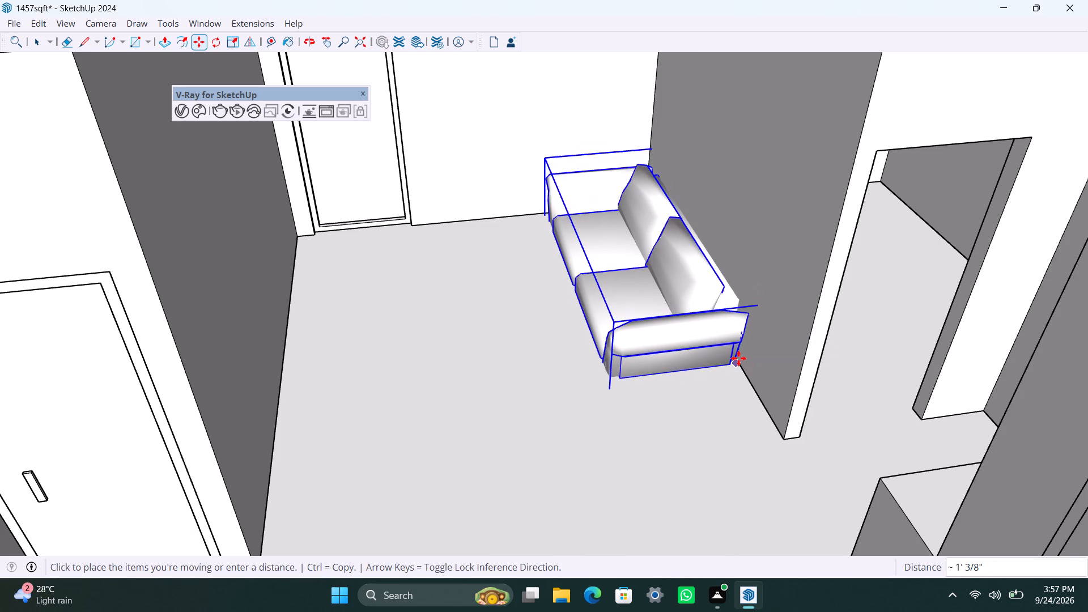
click(738, 358)
key(space)
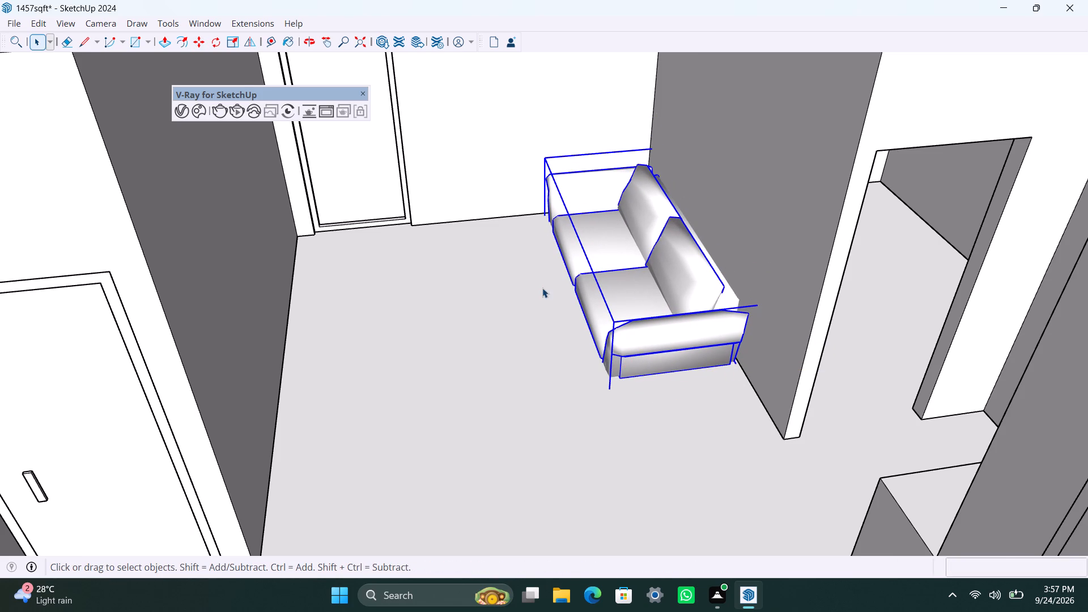
Copy the sofa across the corridor into the farther unit's living area, about 17' 6" away, with its back to the bedroom wall.
scroll(543, 288, down, 14)
middle_drag(568, 313, 941, 509)
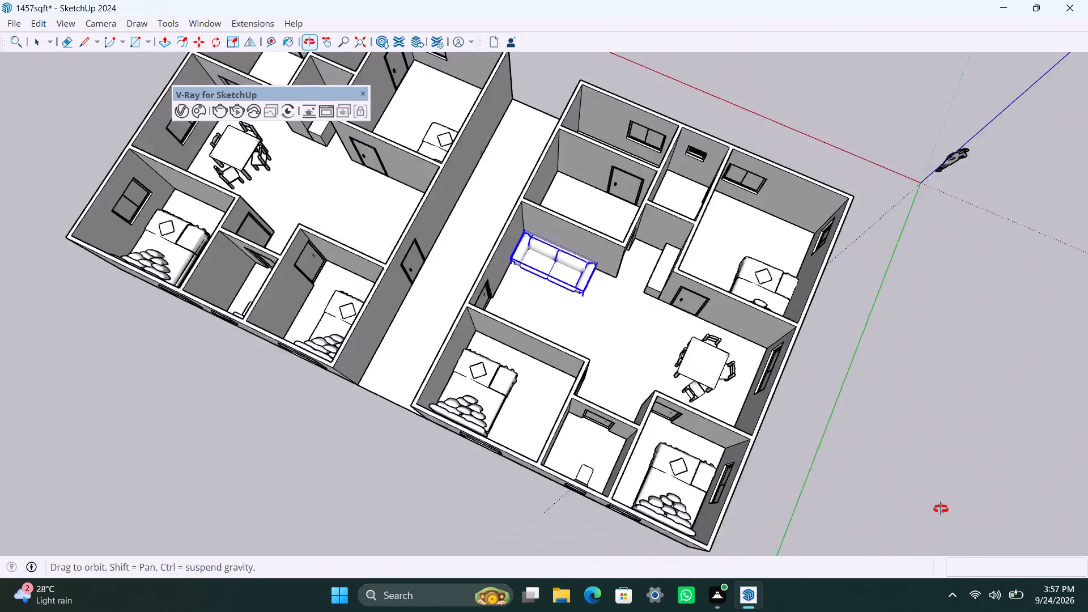
middle_drag(941, 509, 968, 500)
key(m)
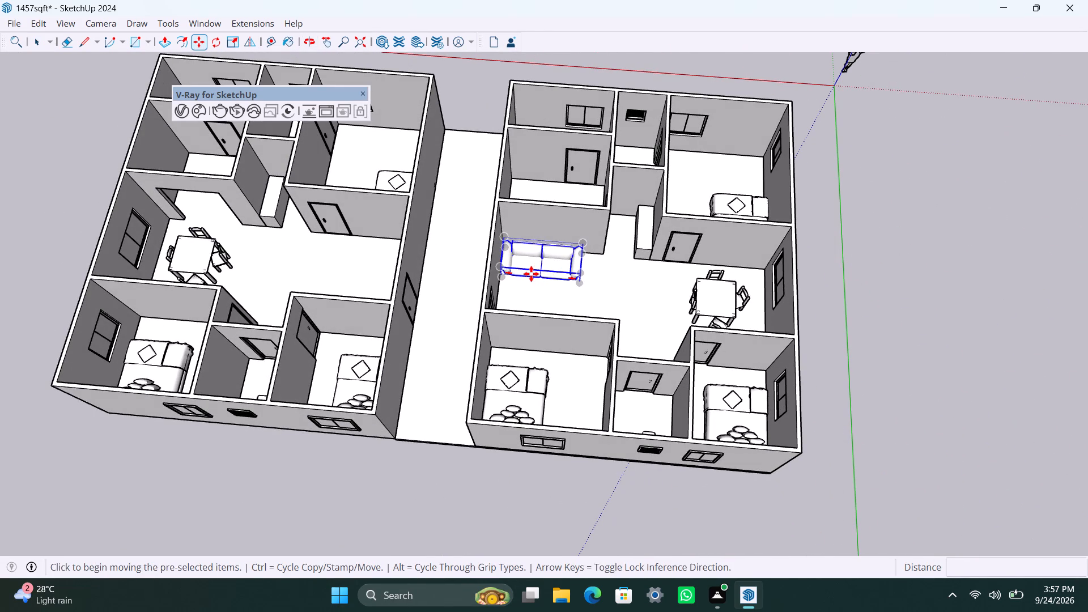
click(530, 273)
scroll(359, 252, up, 4)
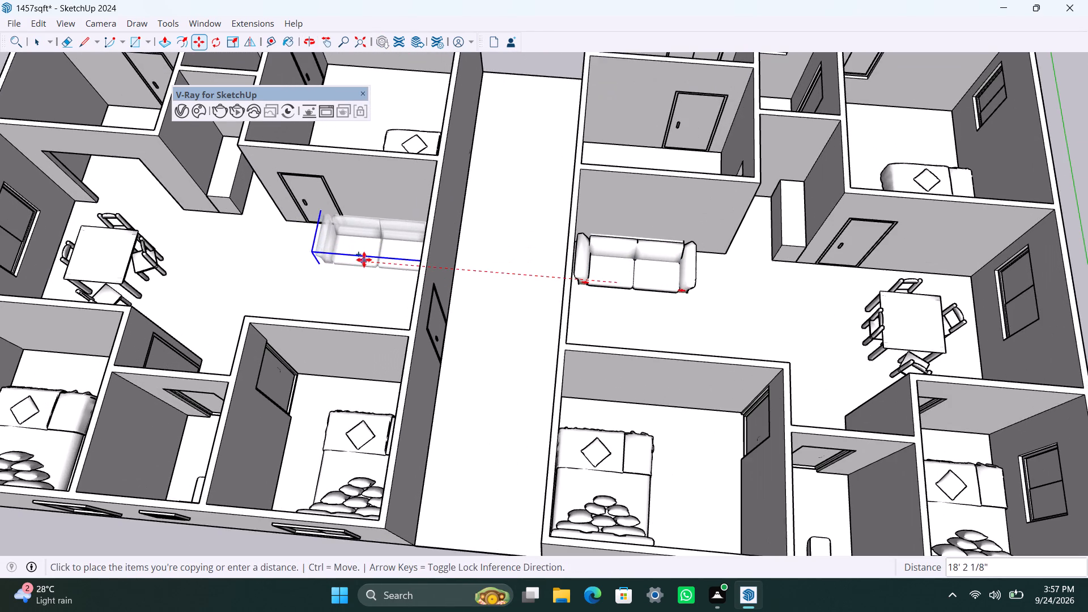
middle_drag(365, 265, 449, 302)
scroll(379, 303, up, 2)
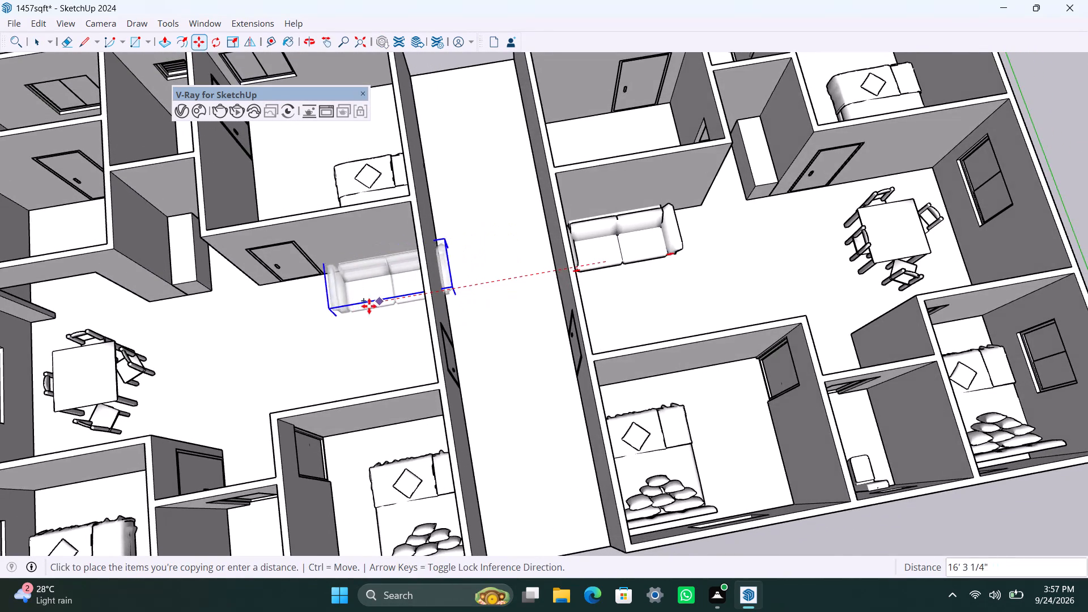
scroll(337, 306, up, 1)
shift+middle_drag(338, 306, 449, 316)
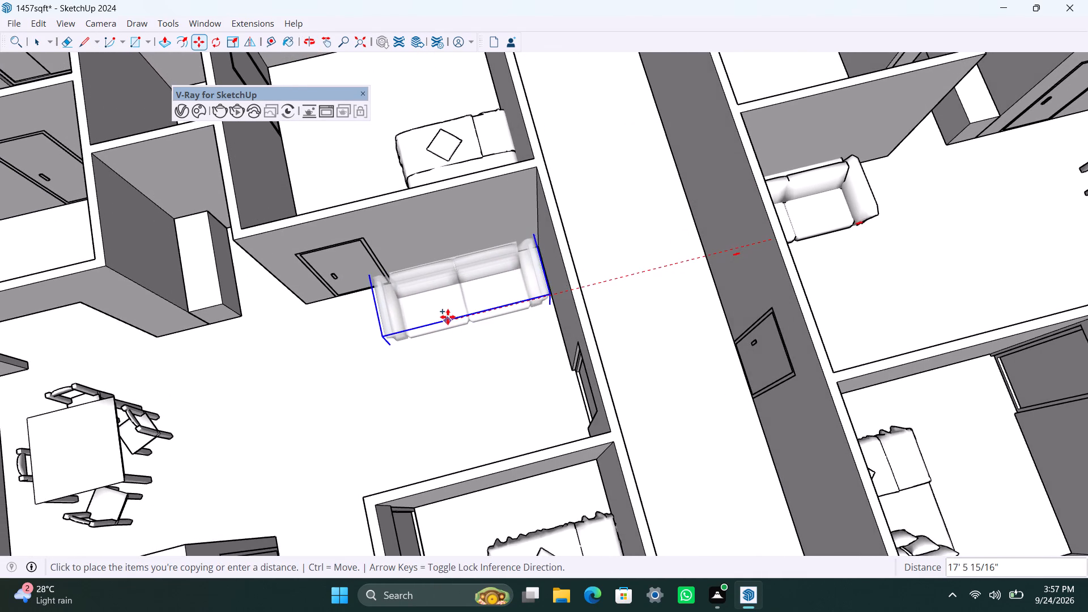
click(448, 318)
key(space)
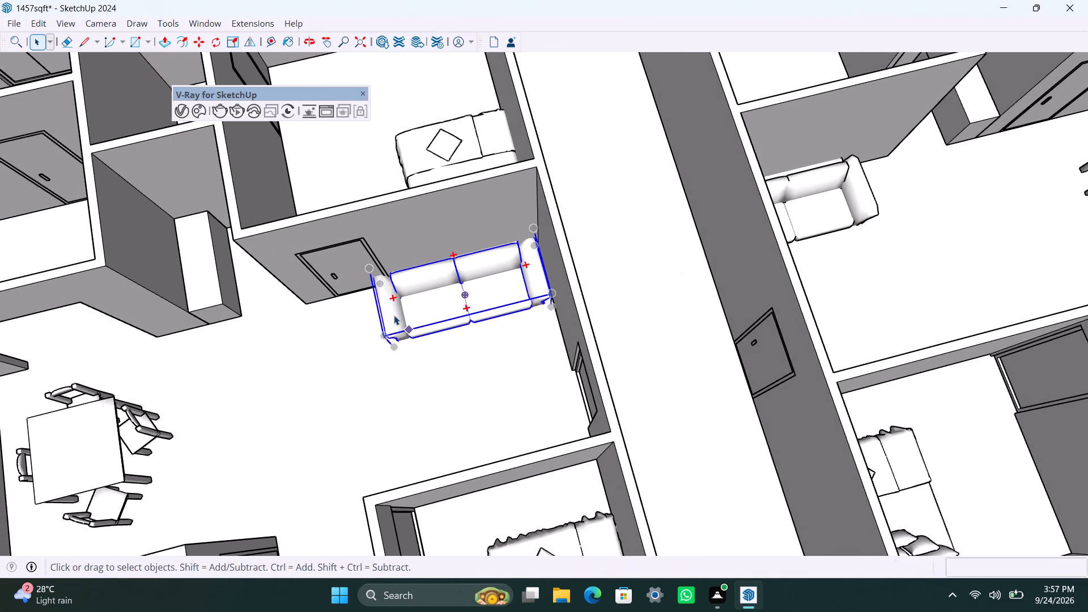
Scale the copied sofa along the red axis to about 0.90 from its end beside the bedroom door.
key(s)
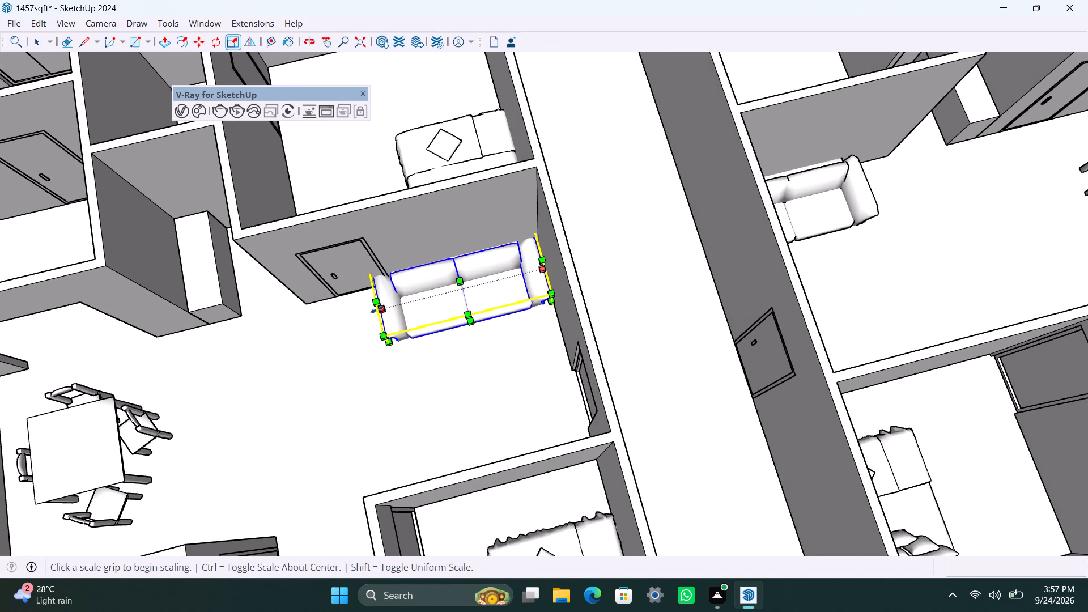
drag(377, 309, 397, 309)
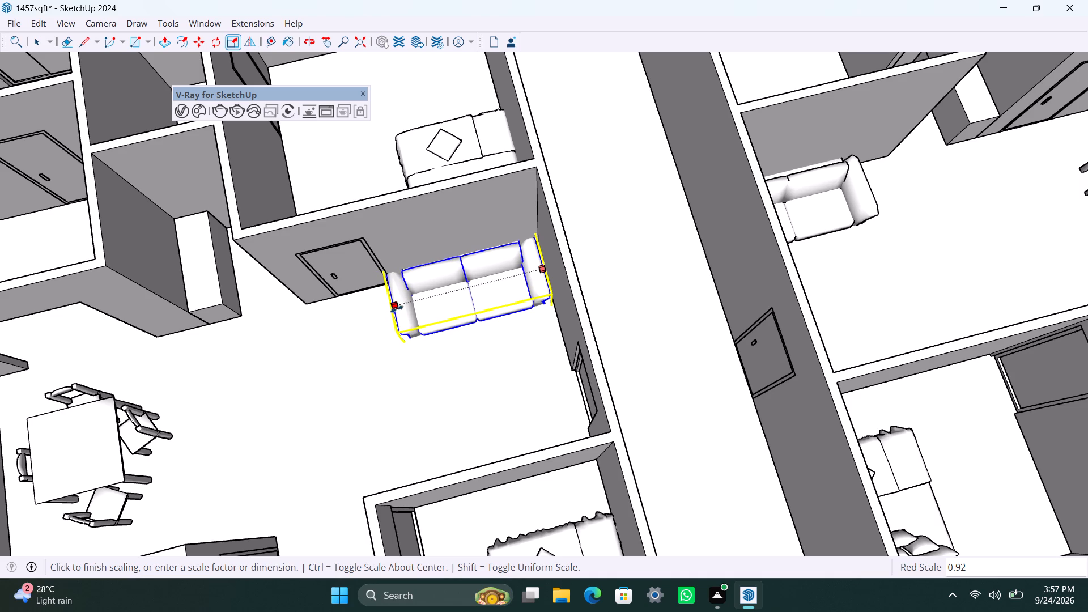
drag(397, 309, 399, 309)
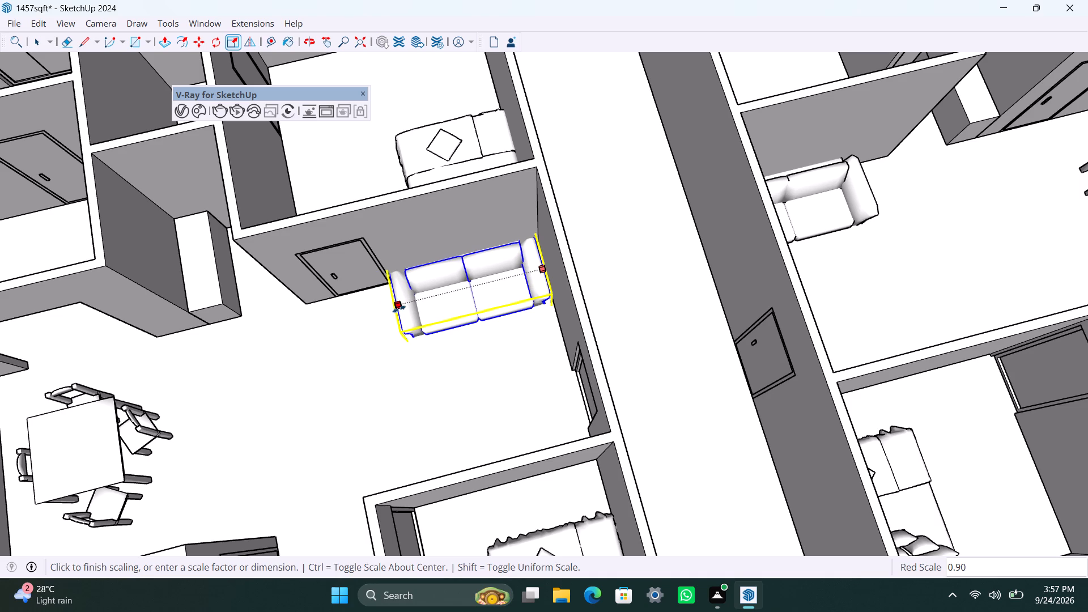
drag(399, 309, 399, 309)
key(space)
Nudge the scaled sofa a few inches along the bedroom wall toward the corridor-side corner, away from the bedroom door.
key(m)
click(447, 294)
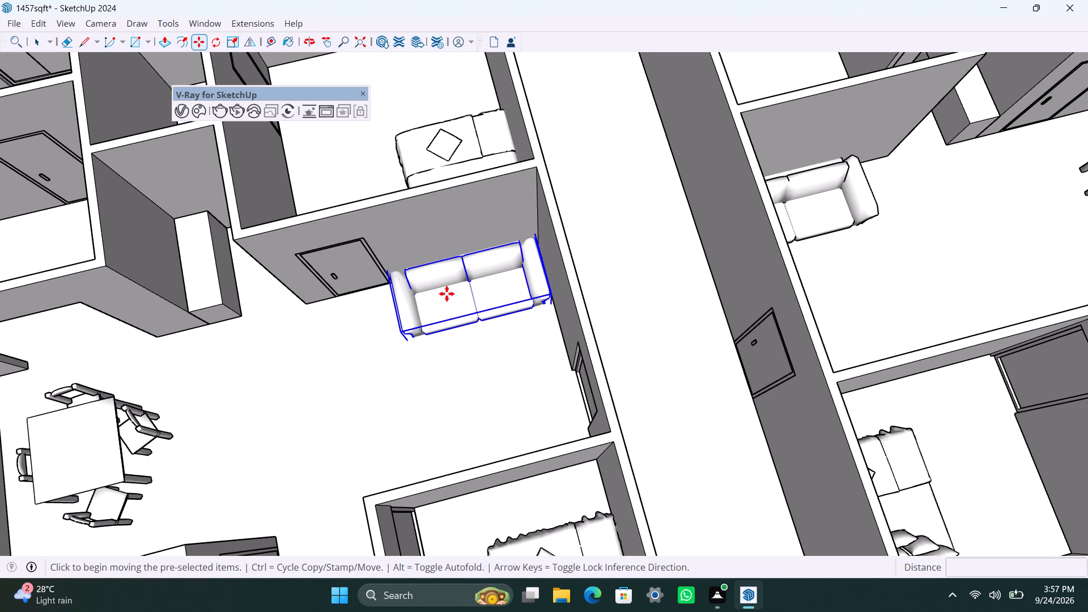
click(449, 307)
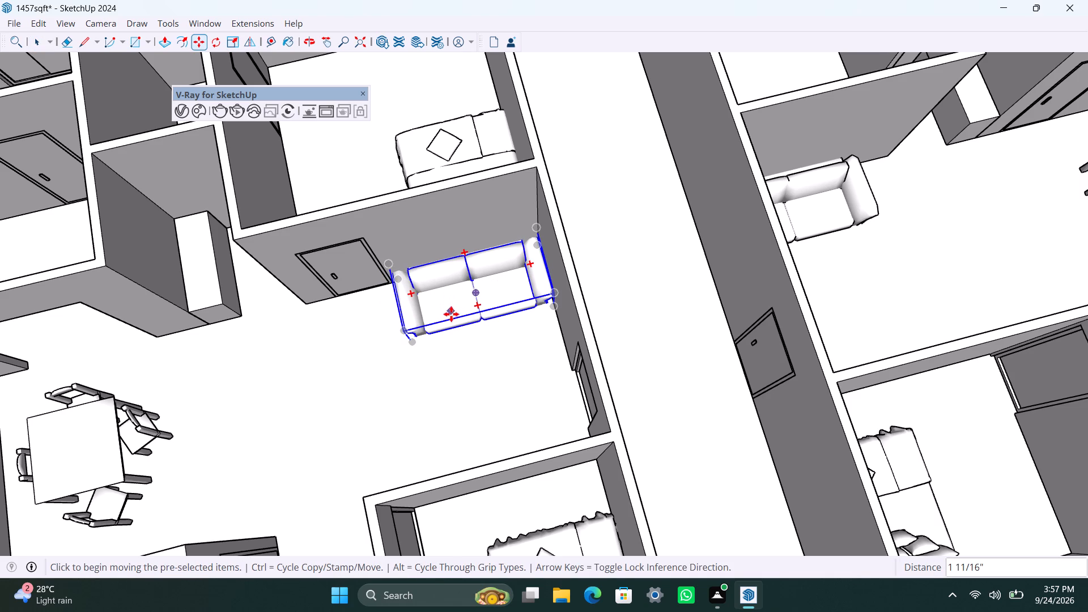
key(space)
scroll(397, 350, up, 2)
middle_drag(402, 350, 654, 249)
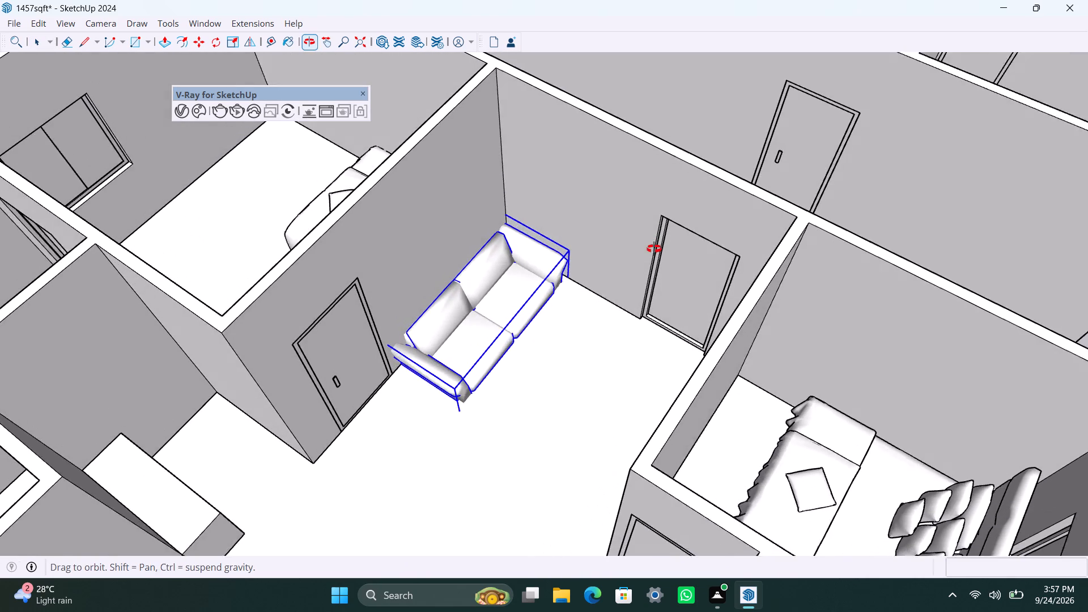
middle_drag(654, 249, 654, 249)
scroll(424, 404, up, 4)
key(m)
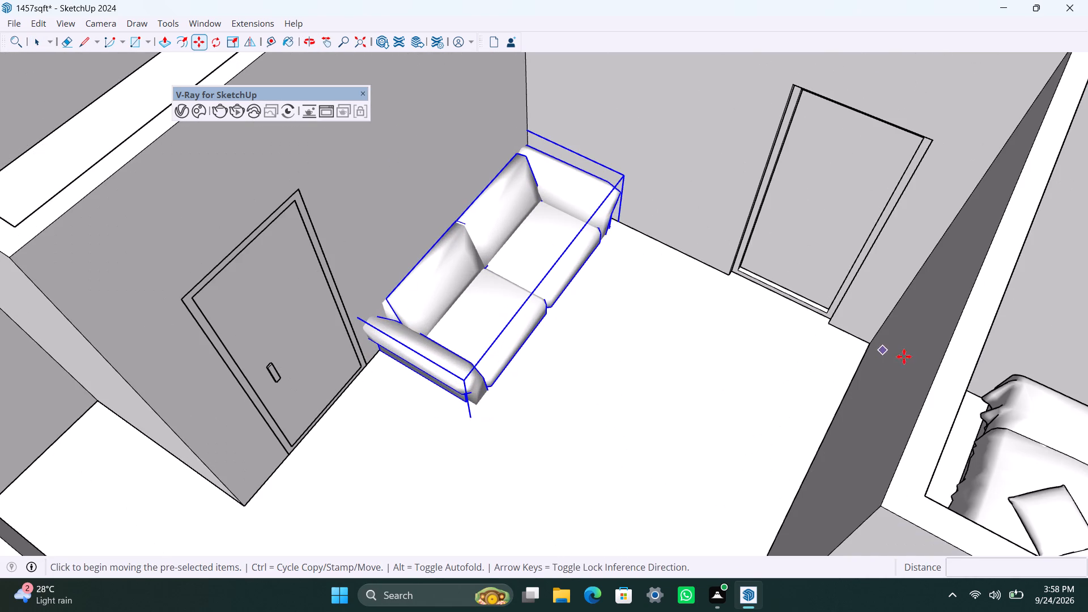
click(476, 420)
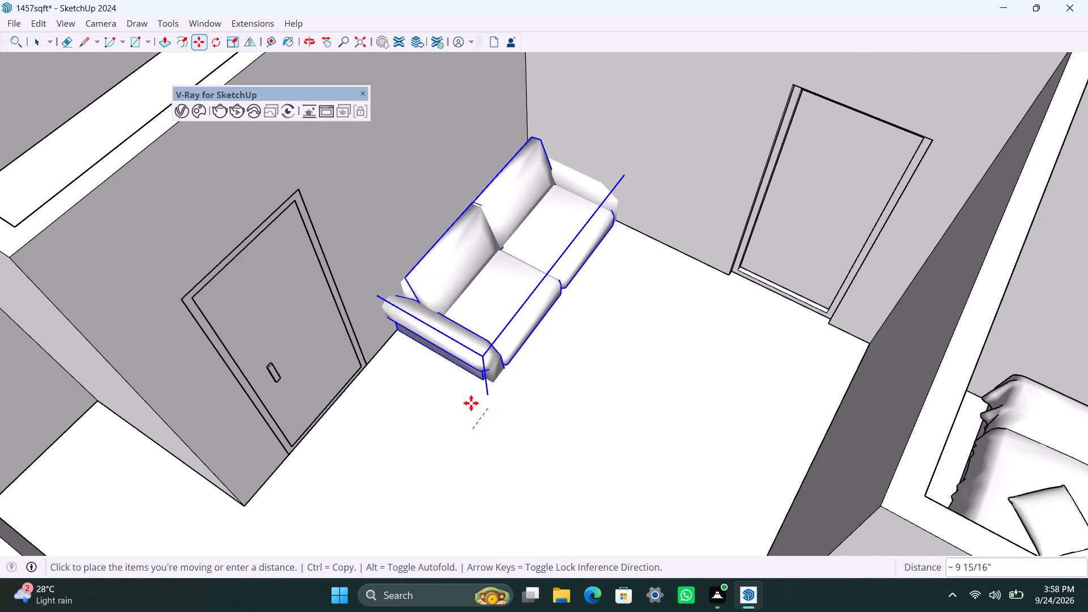
click(496, 428)
scroll(401, 368, up, 7)
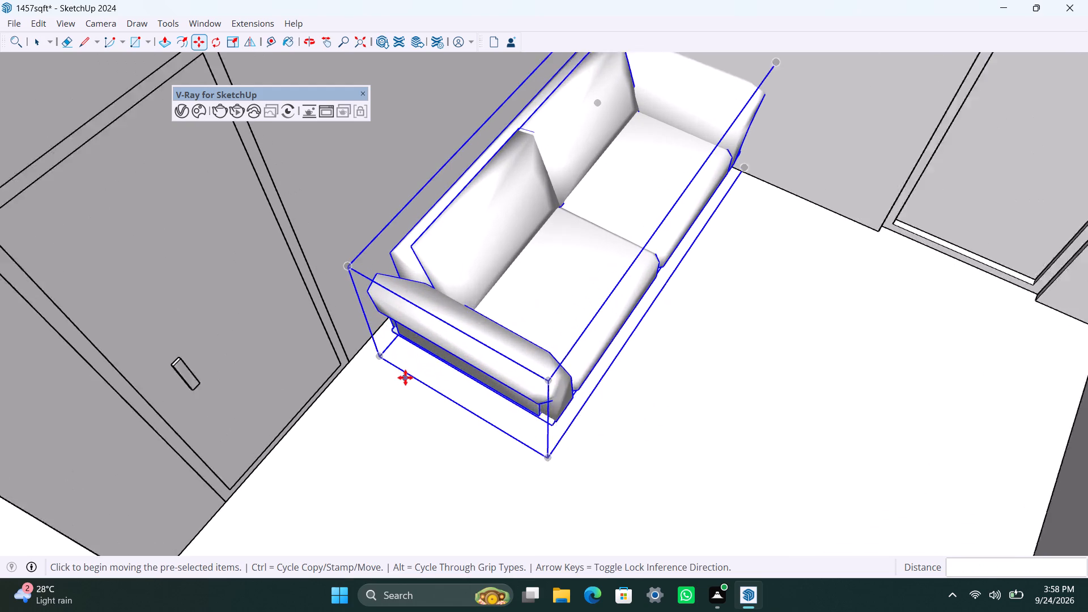
scroll(406, 376, down, 4)
scroll(484, 363, down, 7)
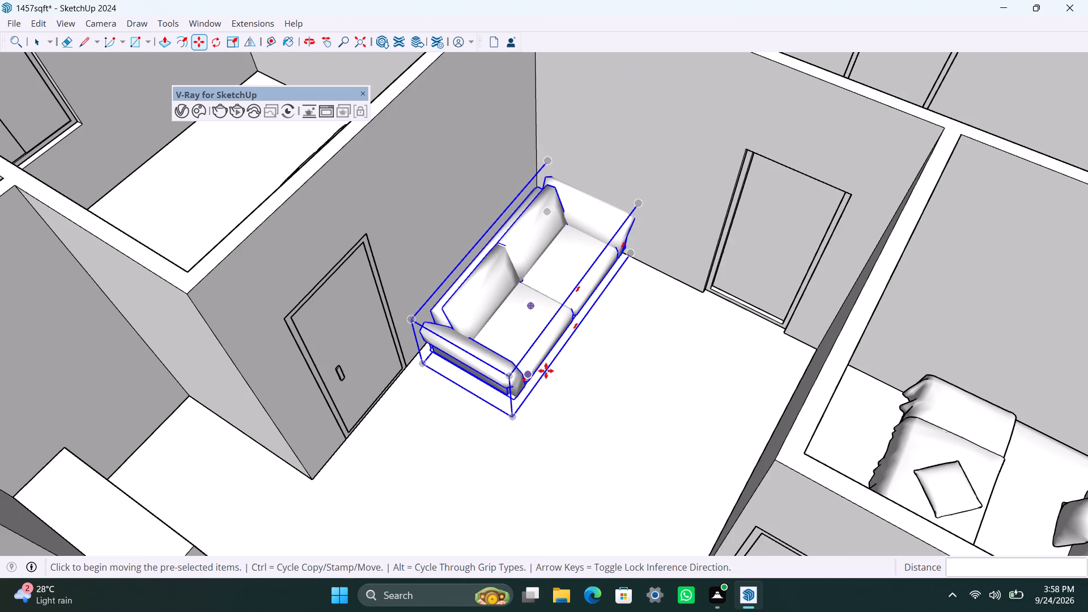
key(space)
click(567, 387)
Shift the farther unit's sofa a few inches back from the corridor wall toward the bedroom door.
scroll(583, 339, down, 3)
middle_drag(575, 342, 348, 314)
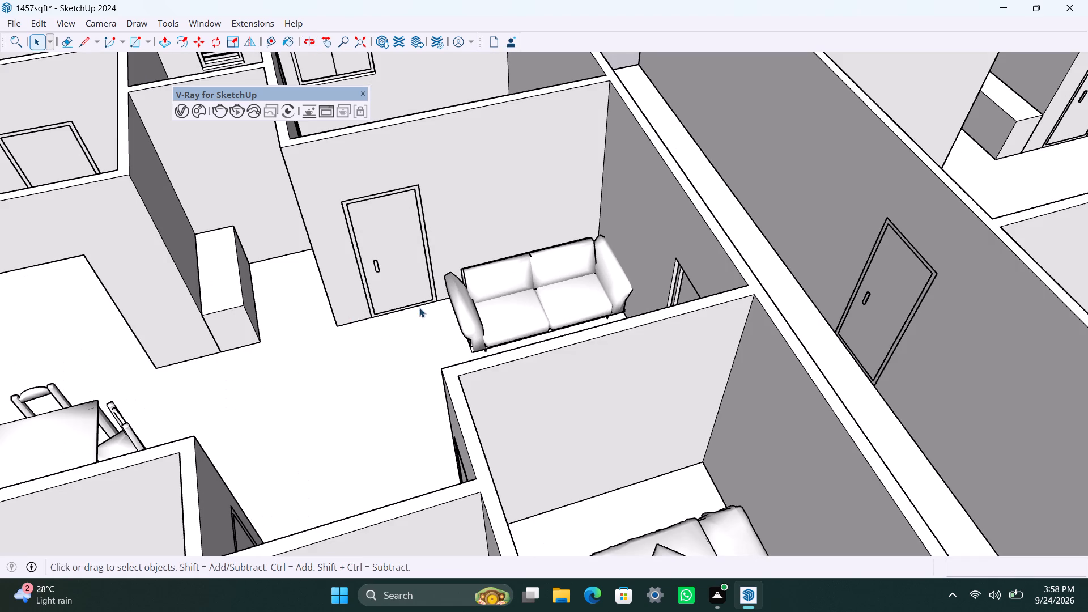
click(457, 311)
key(m)
click(478, 350)
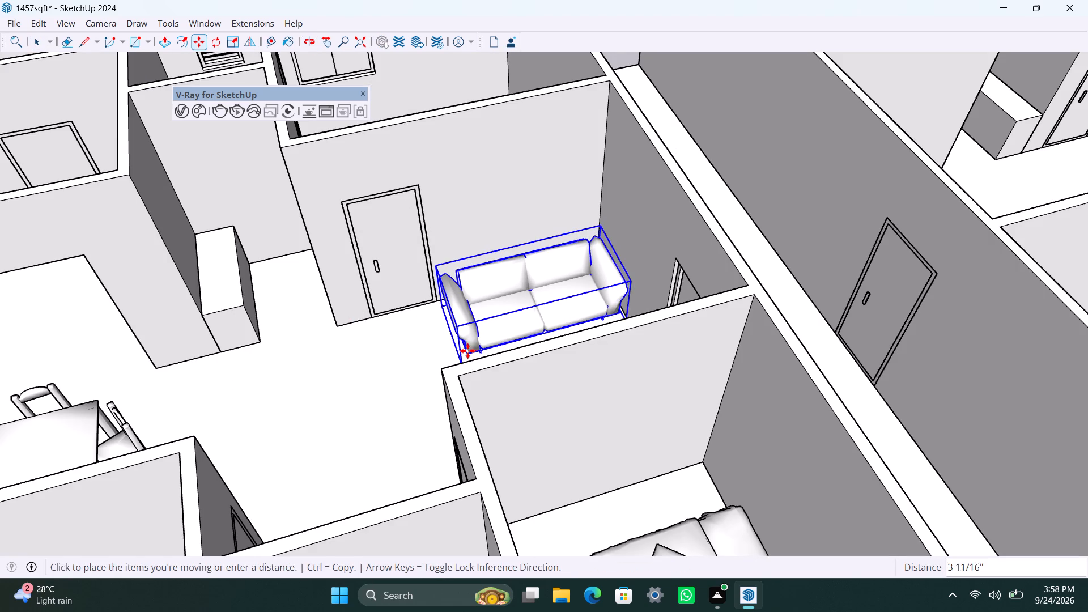
click(473, 350)
key(space)
Deselect the sofa and save the model.
scroll(457, 320, down, 6)
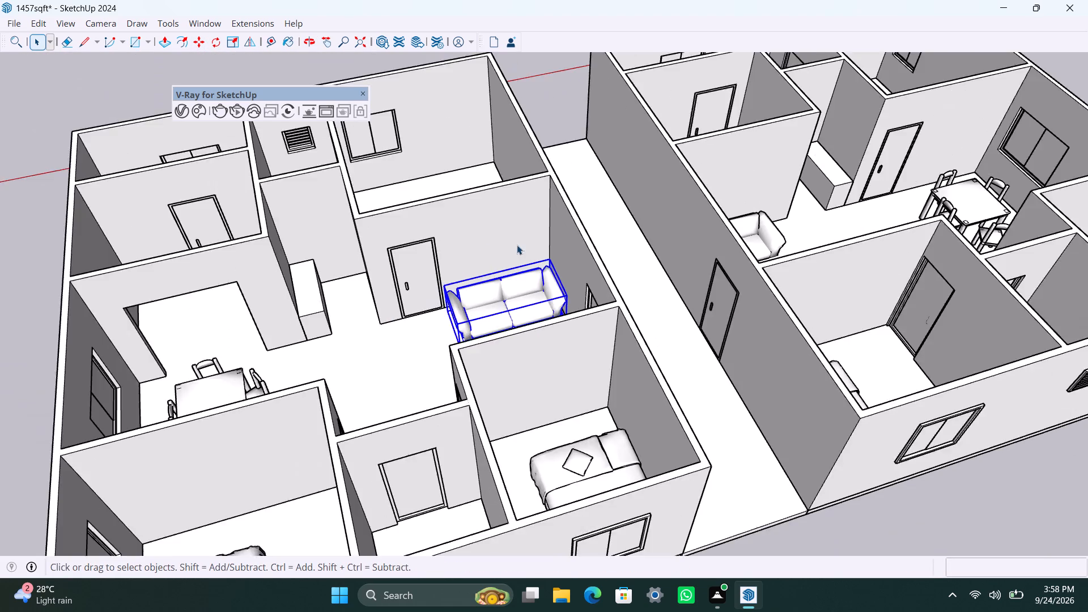
scroll(517, 245, down, 4)
key(space)
click(661, 457)
scroll(586, 385, down, 2)
middle_drag(581, 388, 437, 457)
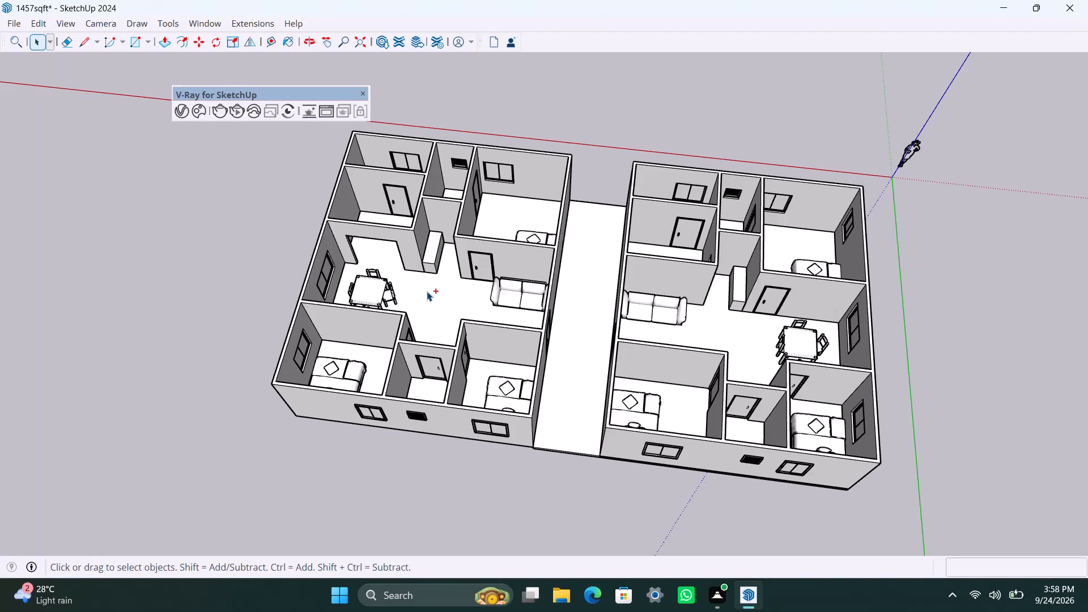
key(ctrl+s)
Search the downloaded Chaos Cosmos assets for tables and import Table 142 031.
click(205, 120)
click(195, 109)
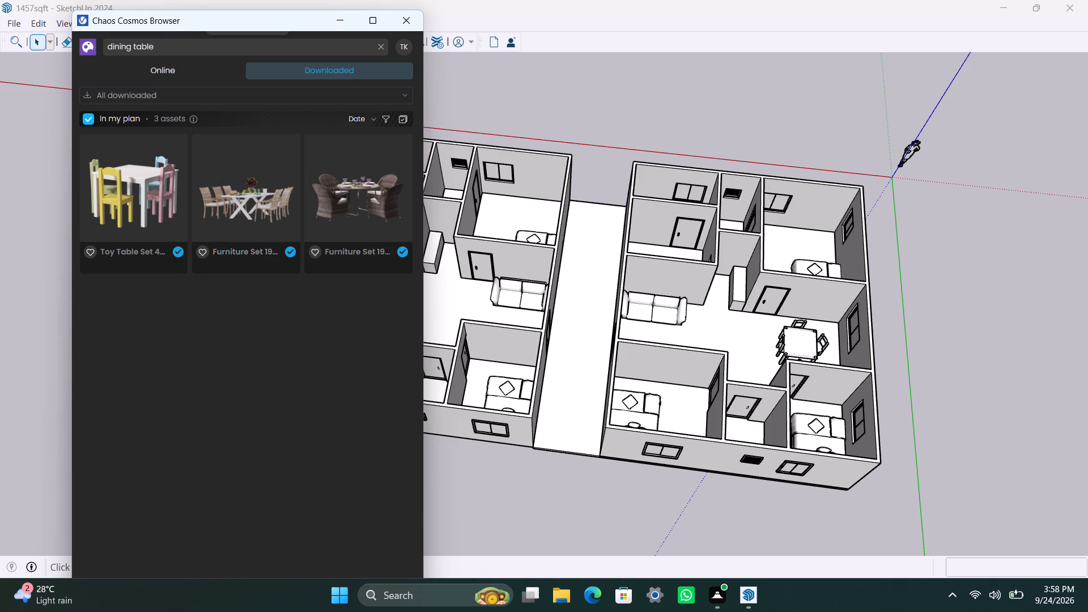
click(177, 52)
drag(177, 50, 103, 53)
key(BackSpace)
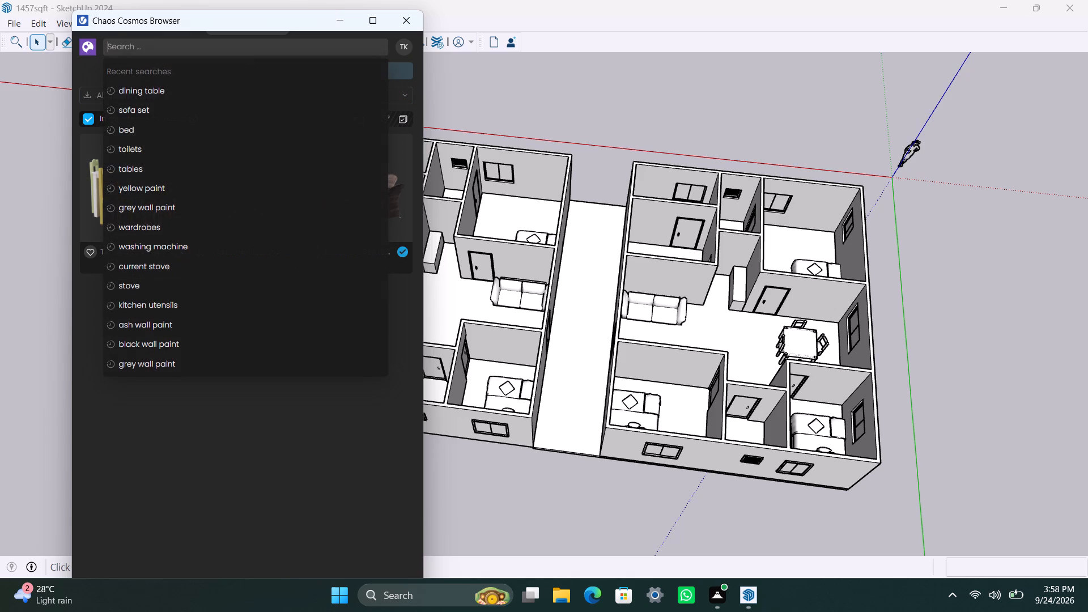
click(201, 50)
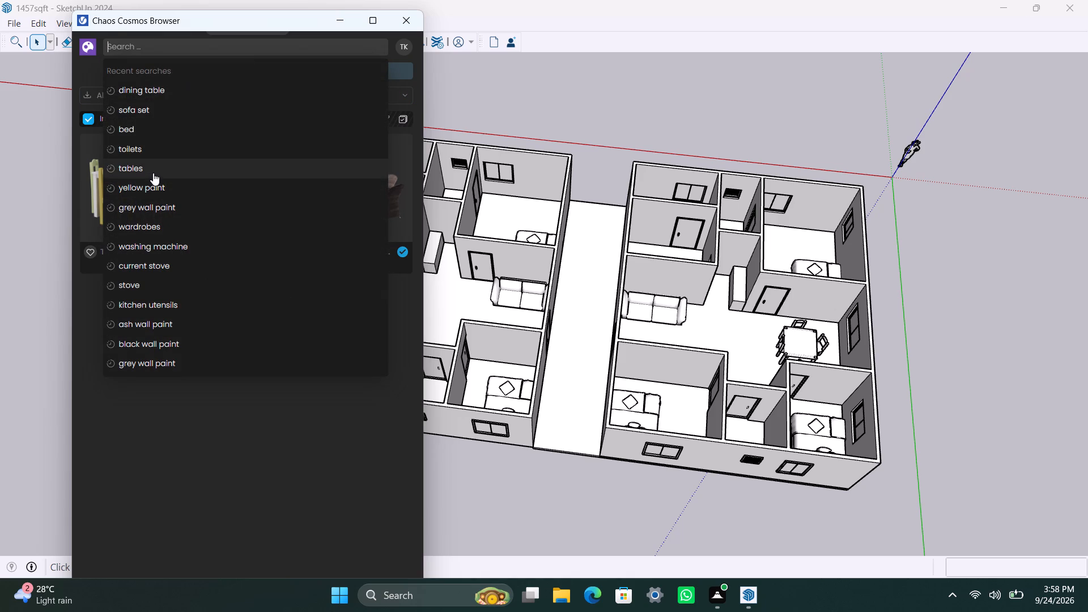
click(153, 173)
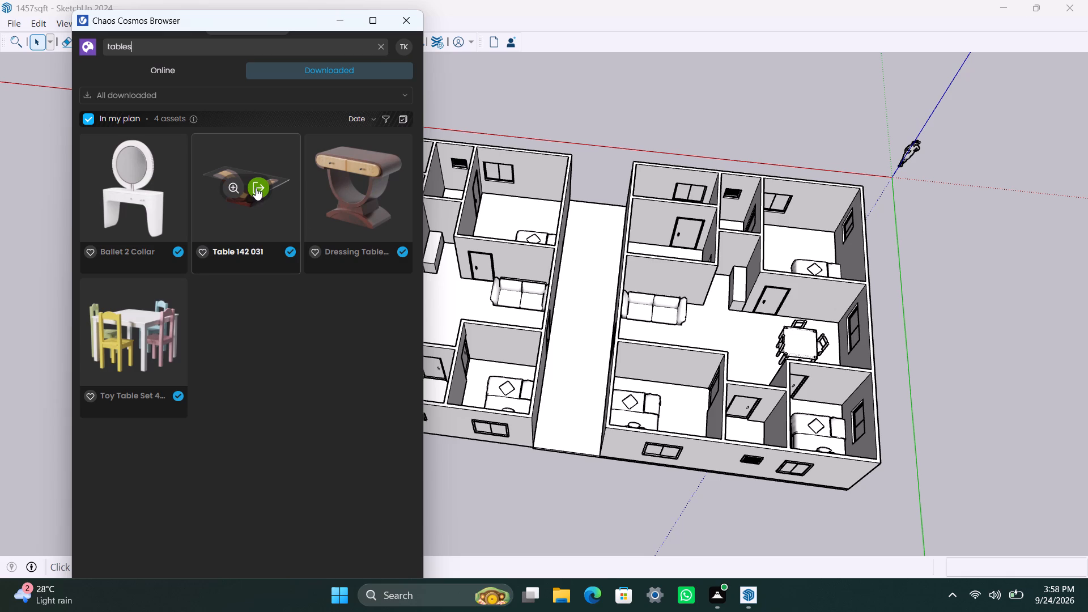
click(256, 188)
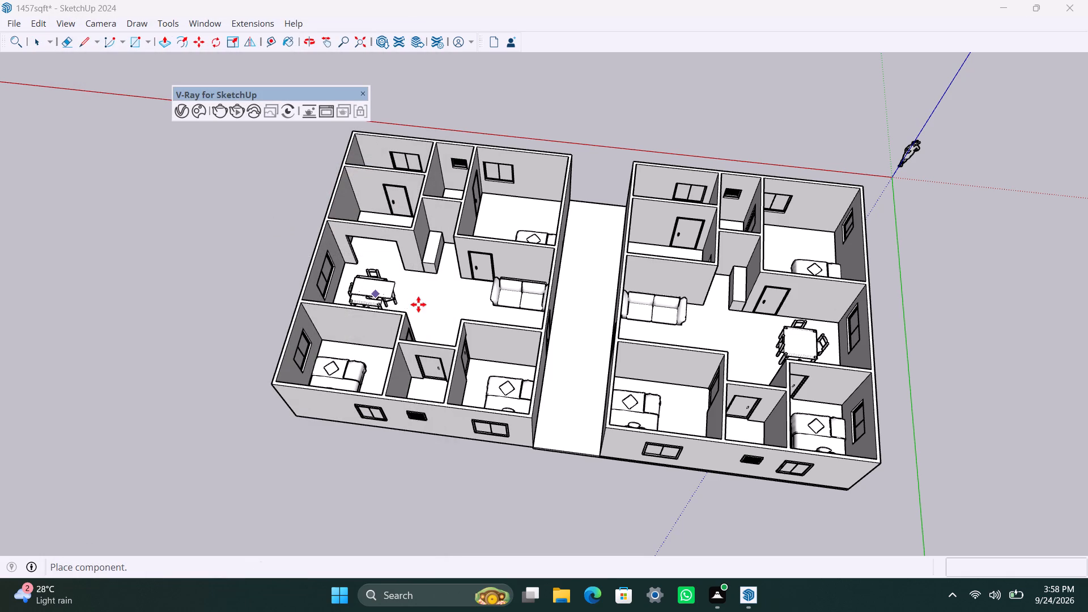
Place one imported table on the floor in front of the sofa in each unit's living area.
scroll(504, 314, up, 2)
middle_drag(517, 323, 543, 358)
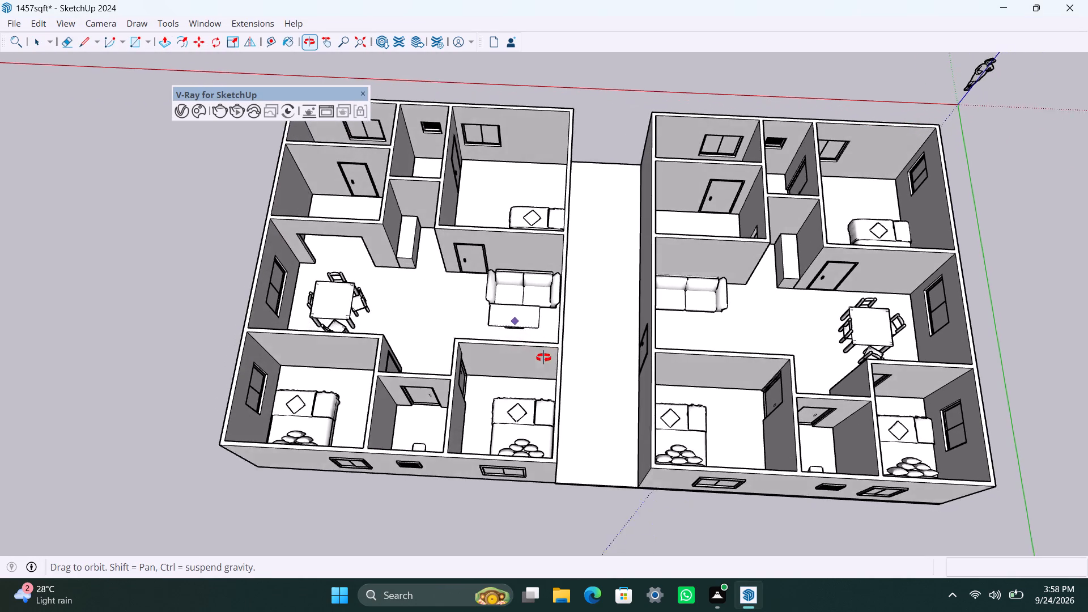
middle_drag(543, 358, 562, 390)
scroll(535, 338, up, 5)
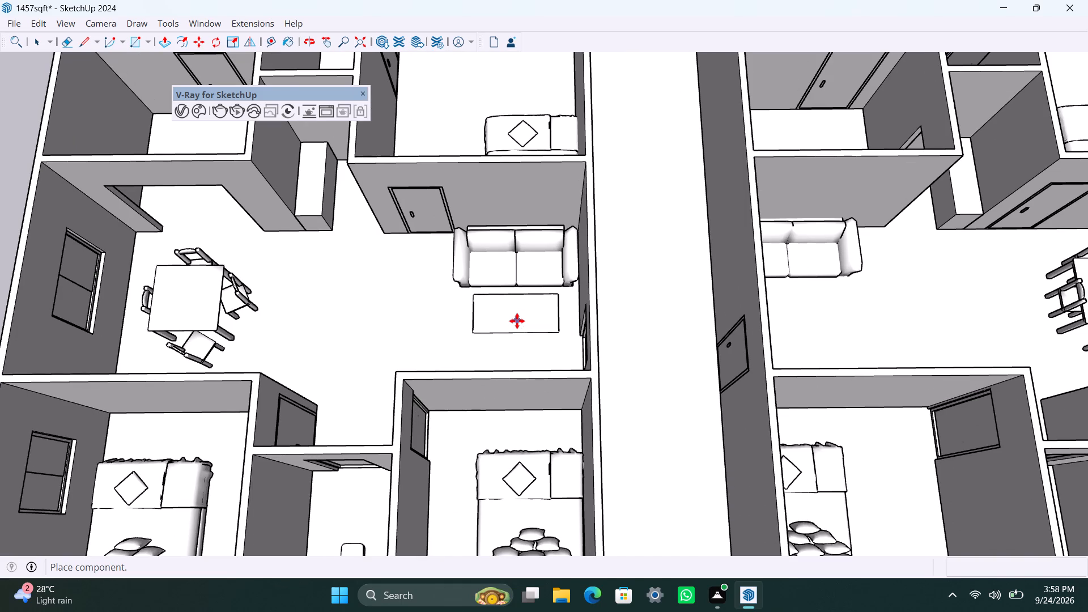
click(517, 321)
scroll(809, 299, up, 2)
middle_drag(801, 317, 656, 358)
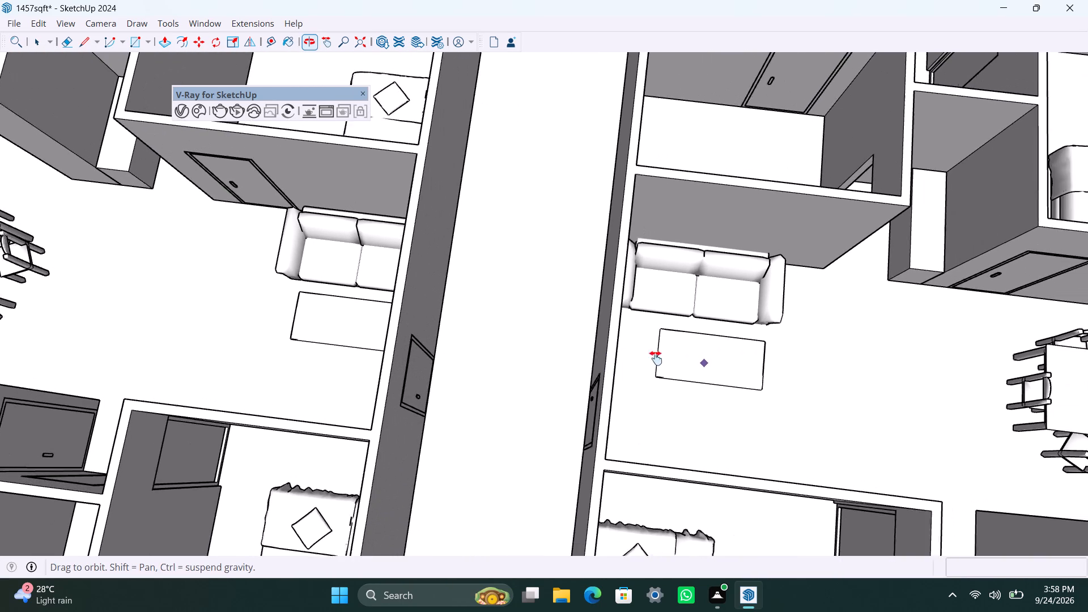
middle_drag(656, 358, 632, 359)
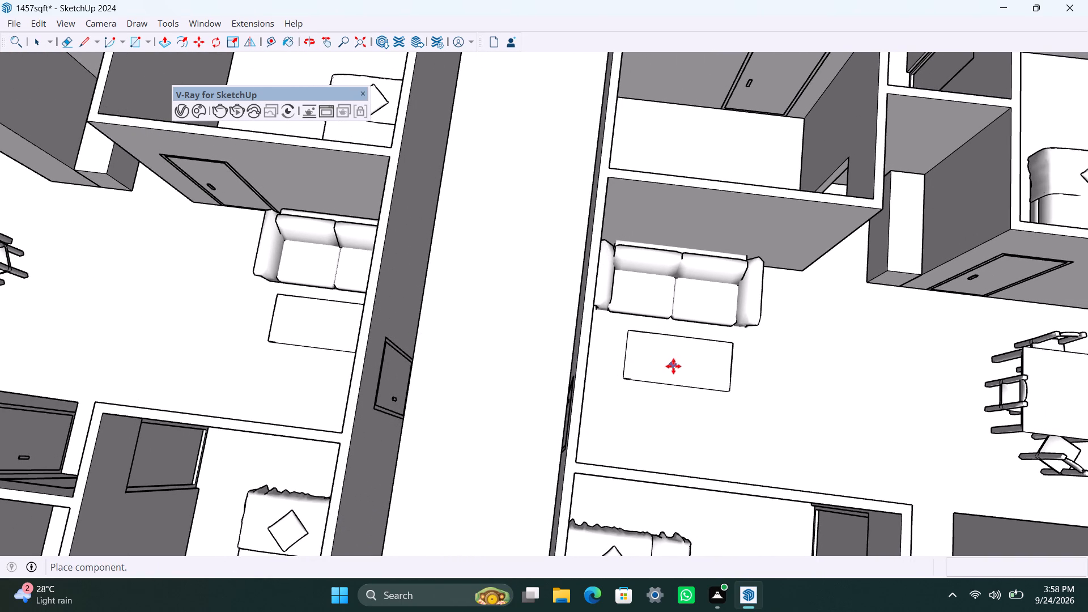
click(673, 366)
key(space)
Scale the table in the unit nearer the origin along green and blue from its front bottom edge, reducing its depth.
click(640, 371)
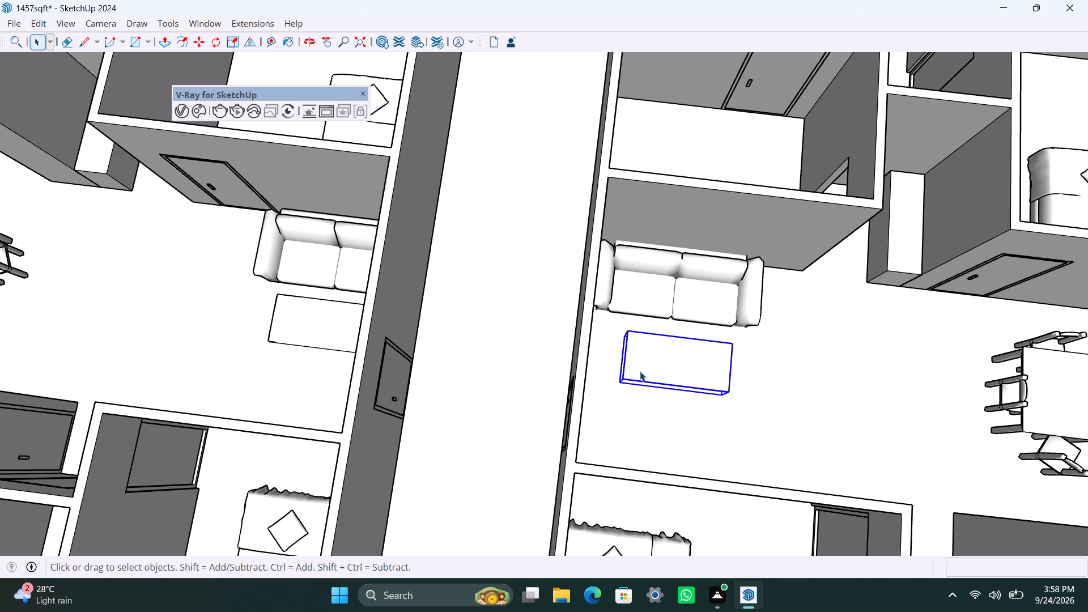
key(s)
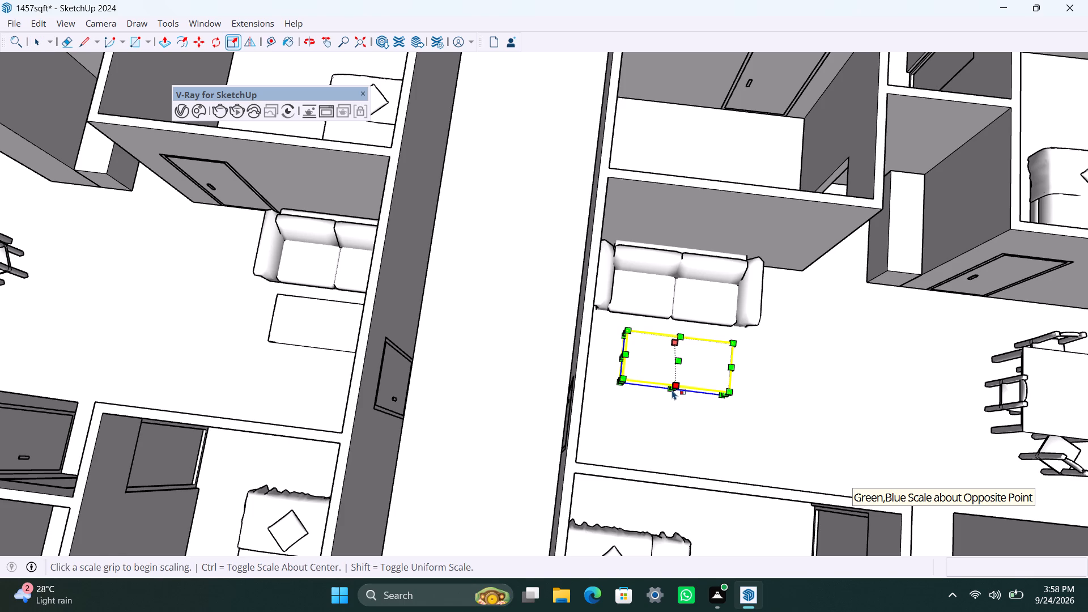
click(671, 389)
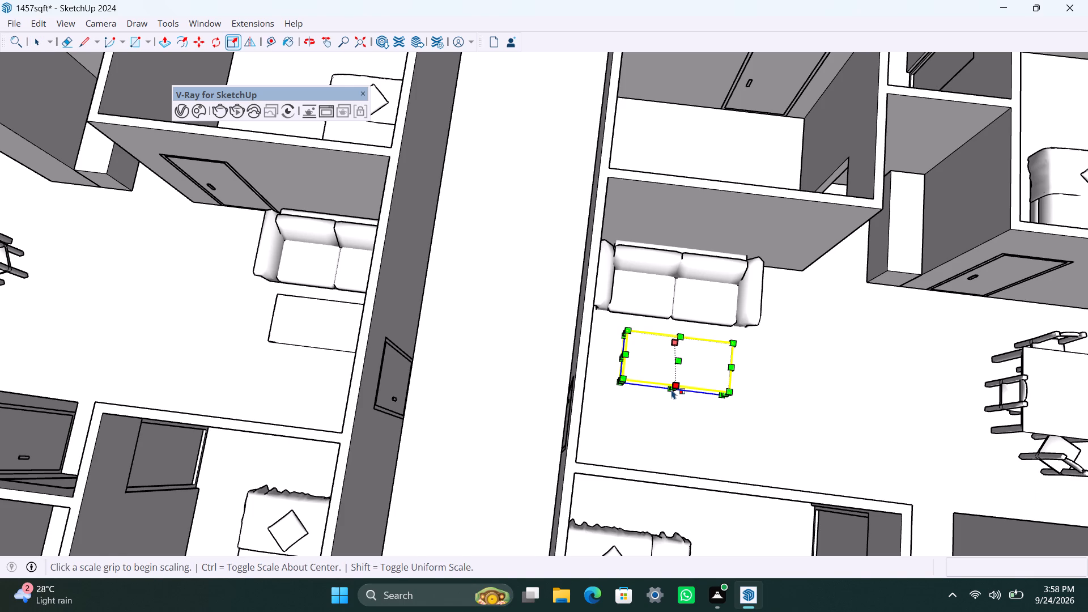
scroll(668, 394, up, 1)
key(ctrl+z)
scroll(673, 388, up, 3)
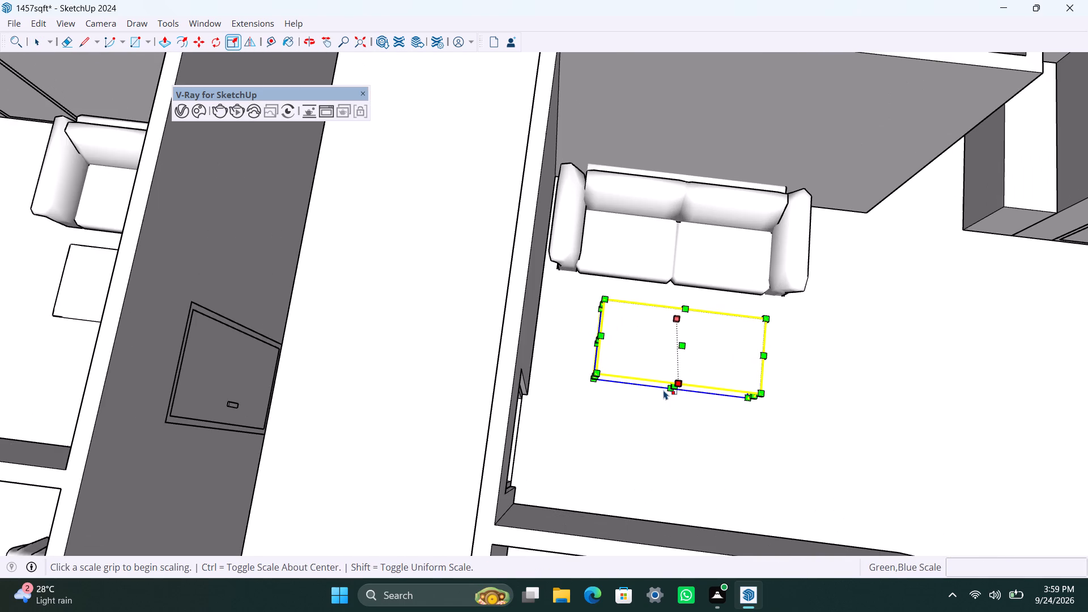
drag(670, 389, 672, 375)
key(space)
scroll(294, 338, down, 4)
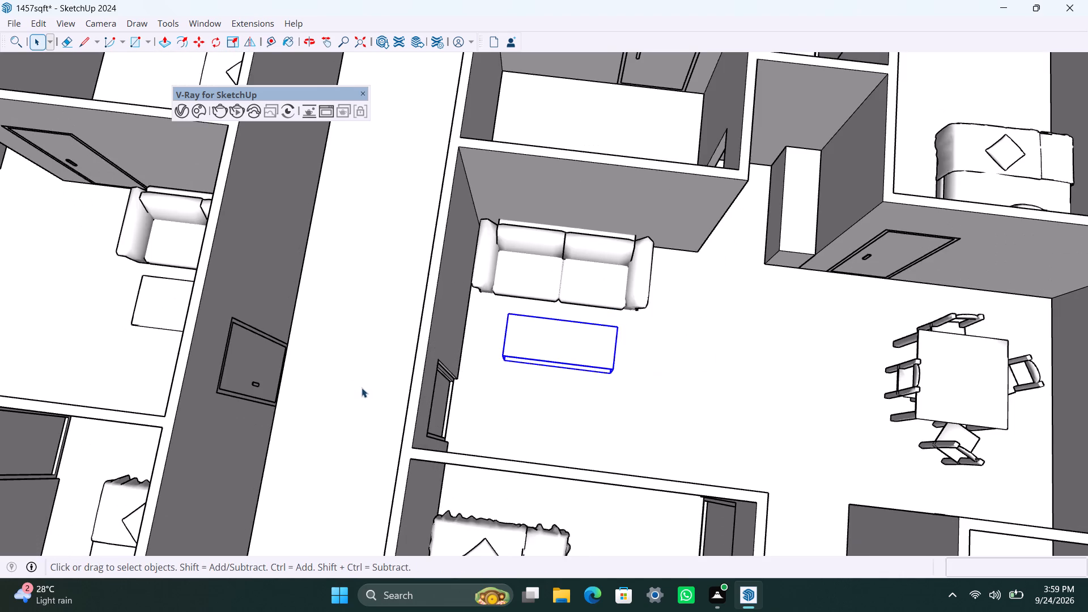
Scale the table in the unit farther from the origin along green from its front edge, reducing its depth.
shift+middle_drag(373, 389, 637, 406)
click(465, 337)
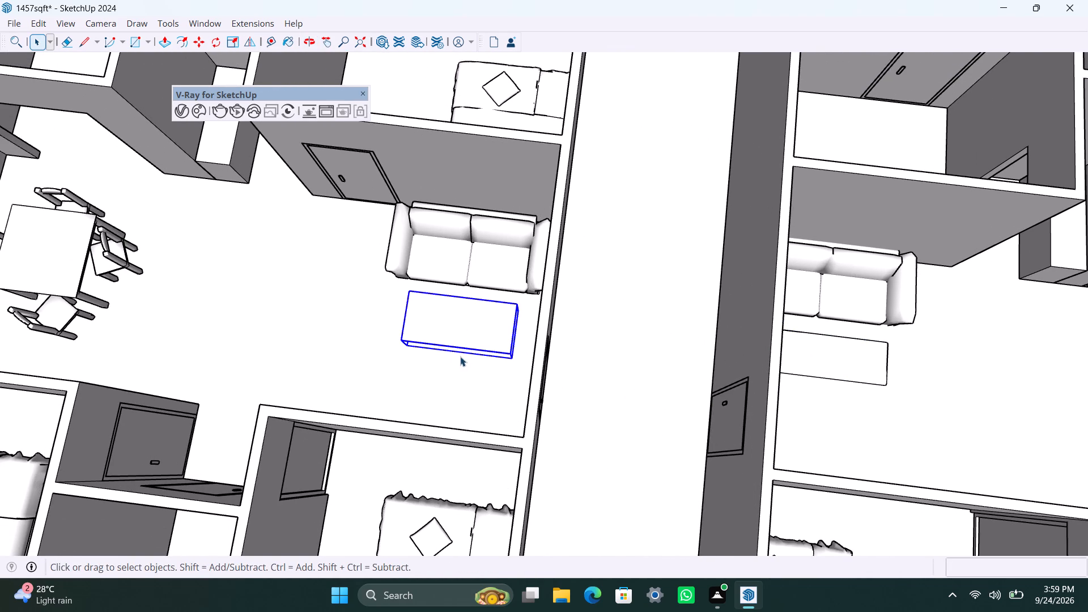
key(s)
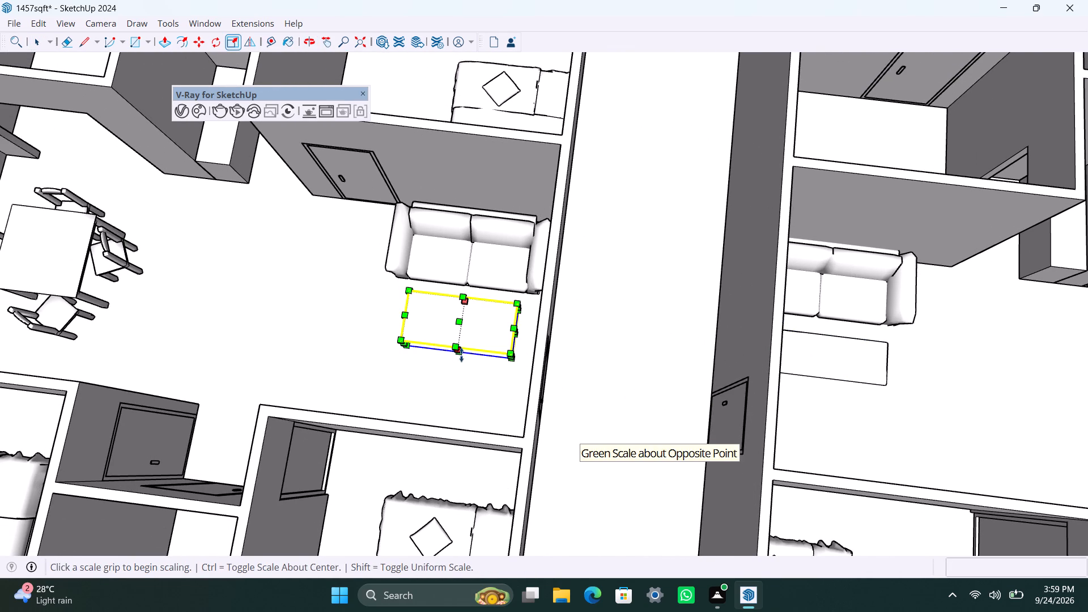
drag(461, 355, 461, 344)
key(space)
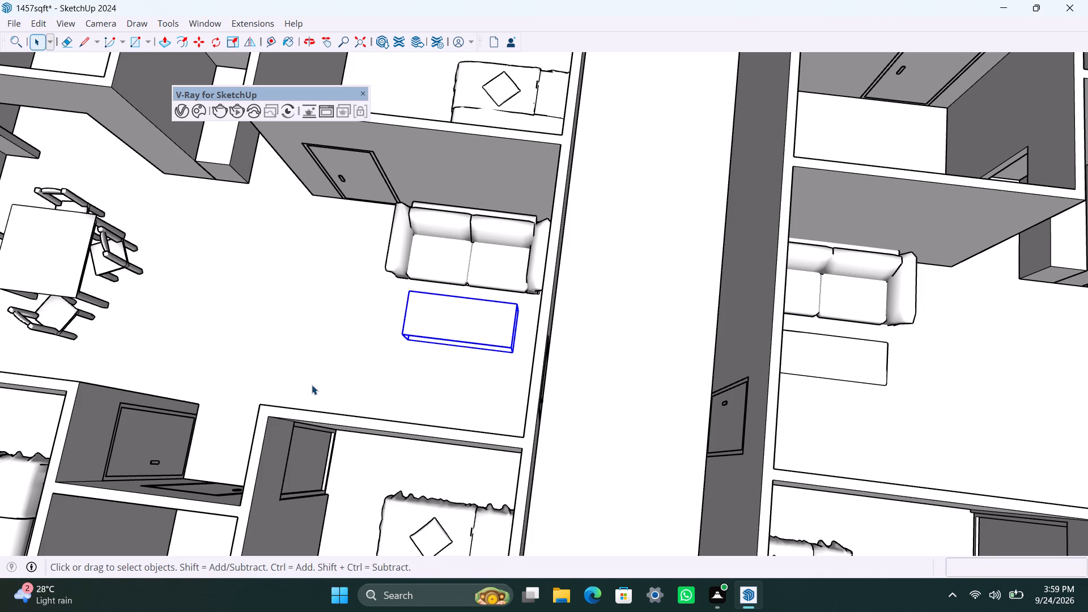
Deselect the table and save the model.
scroll(311, 385, down, 10)
click(905, 357)
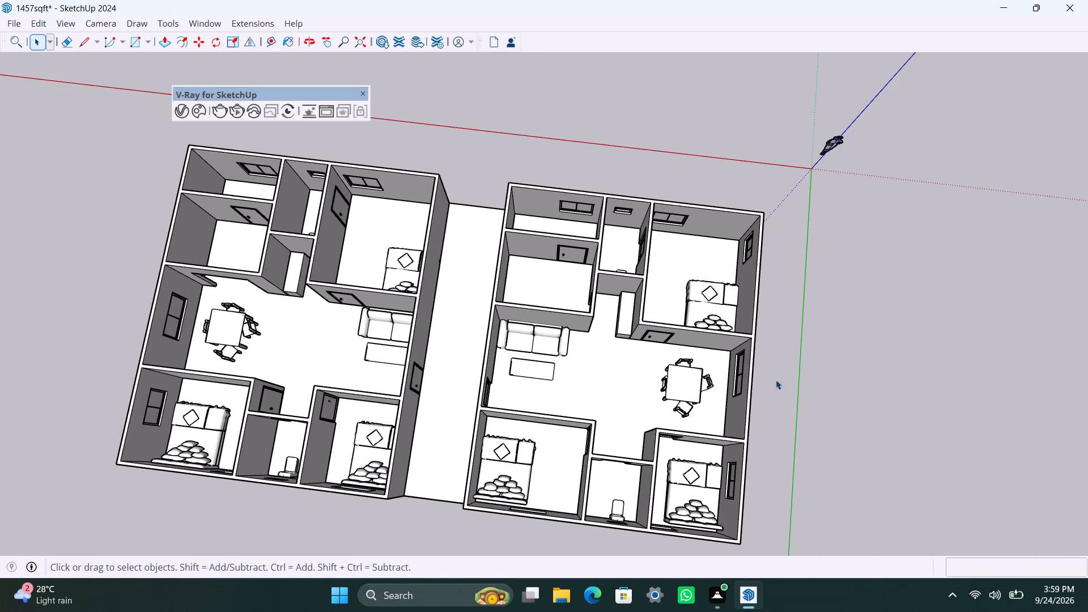
scroll(539, 388, down, 2)
shift+middle_drag(541, 394, 636, 401)
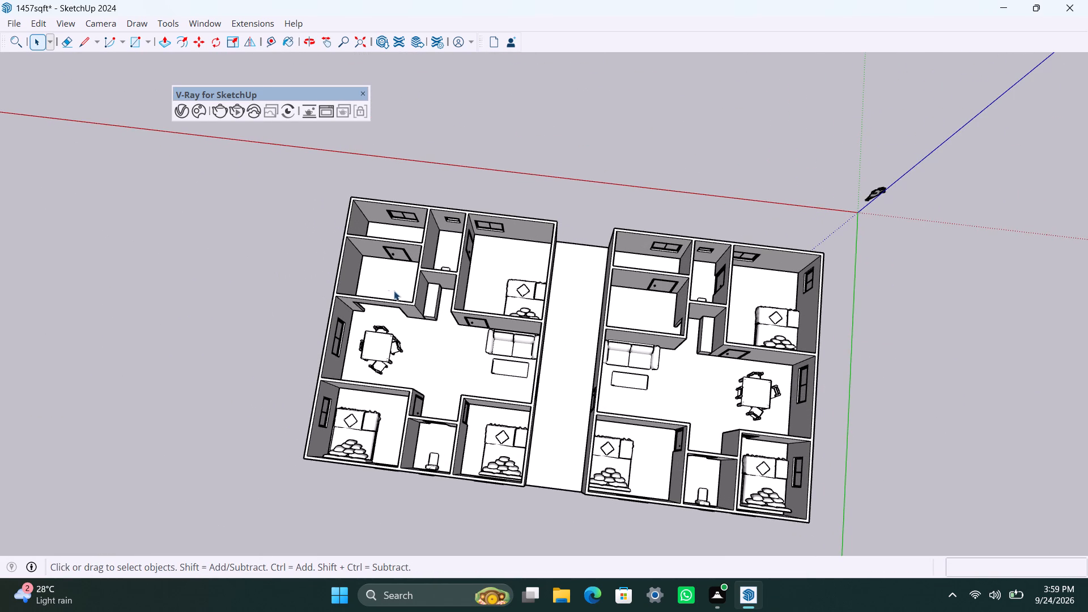
scroll(377, 274, up, 3)
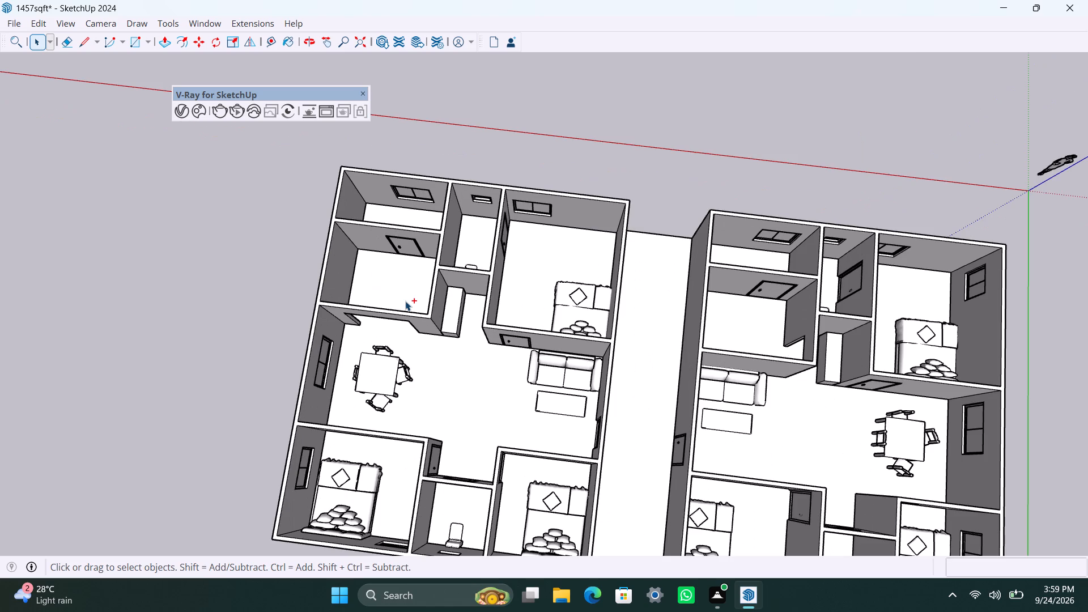
key(ctrl+s)
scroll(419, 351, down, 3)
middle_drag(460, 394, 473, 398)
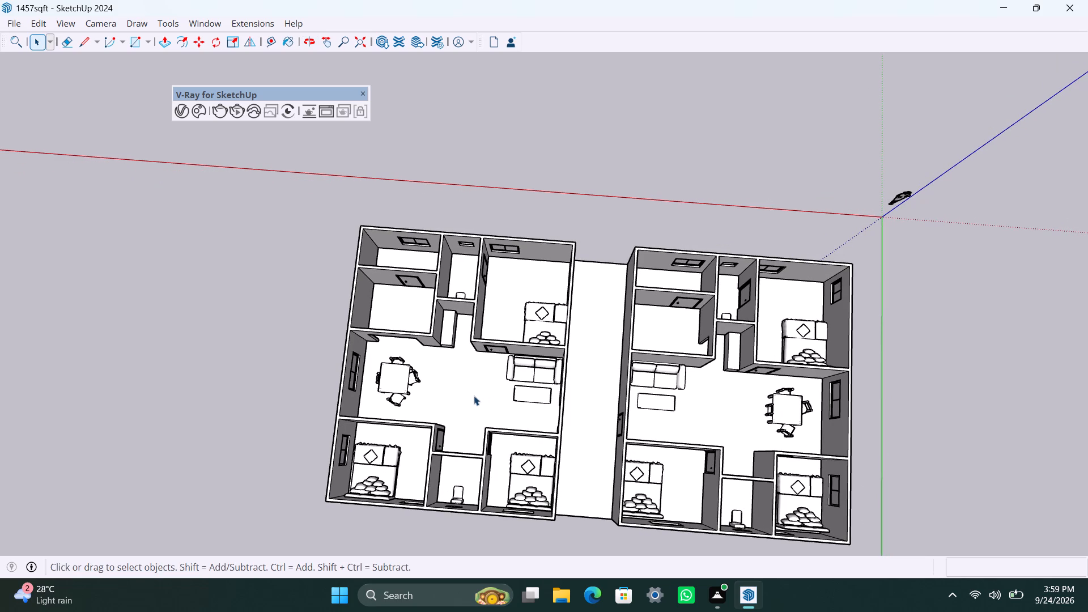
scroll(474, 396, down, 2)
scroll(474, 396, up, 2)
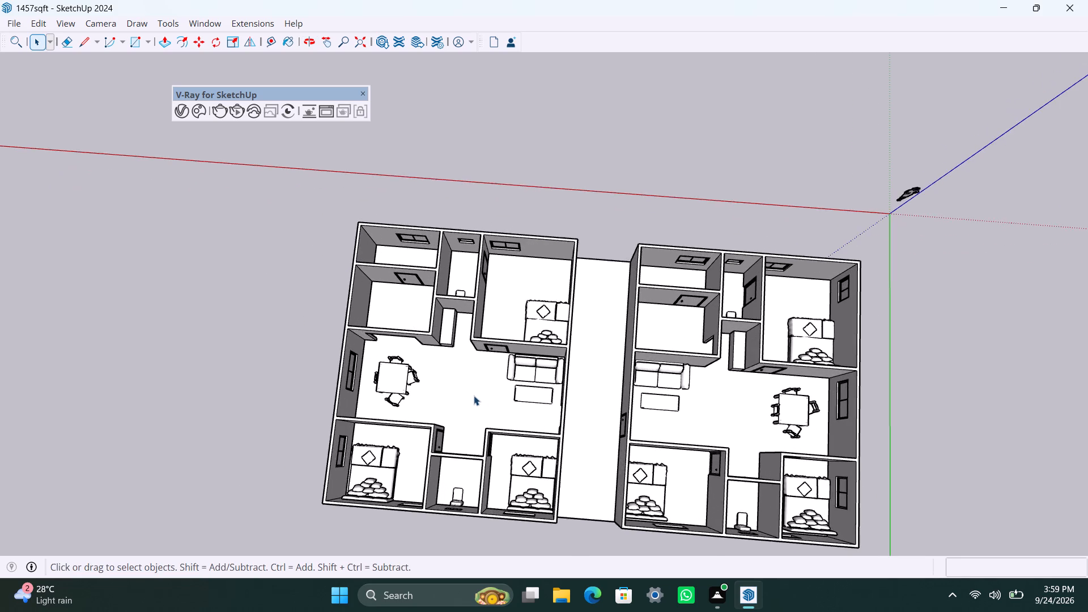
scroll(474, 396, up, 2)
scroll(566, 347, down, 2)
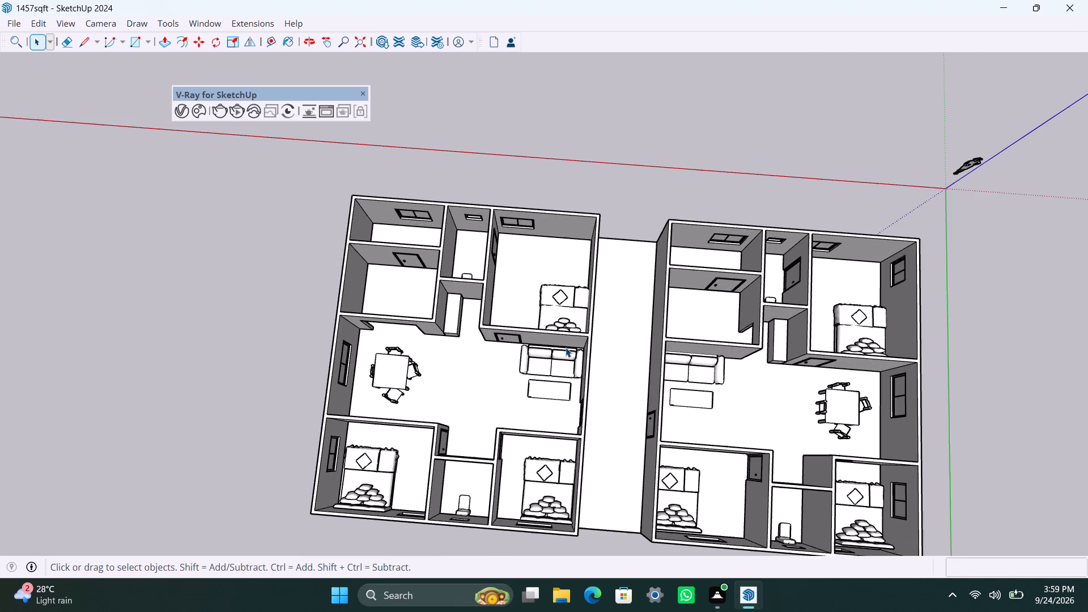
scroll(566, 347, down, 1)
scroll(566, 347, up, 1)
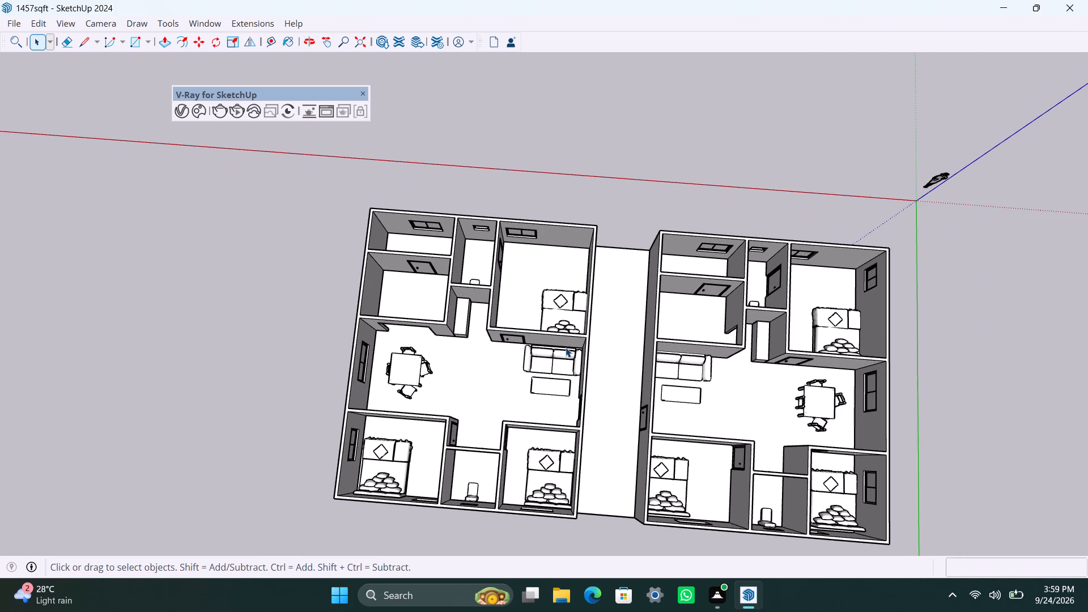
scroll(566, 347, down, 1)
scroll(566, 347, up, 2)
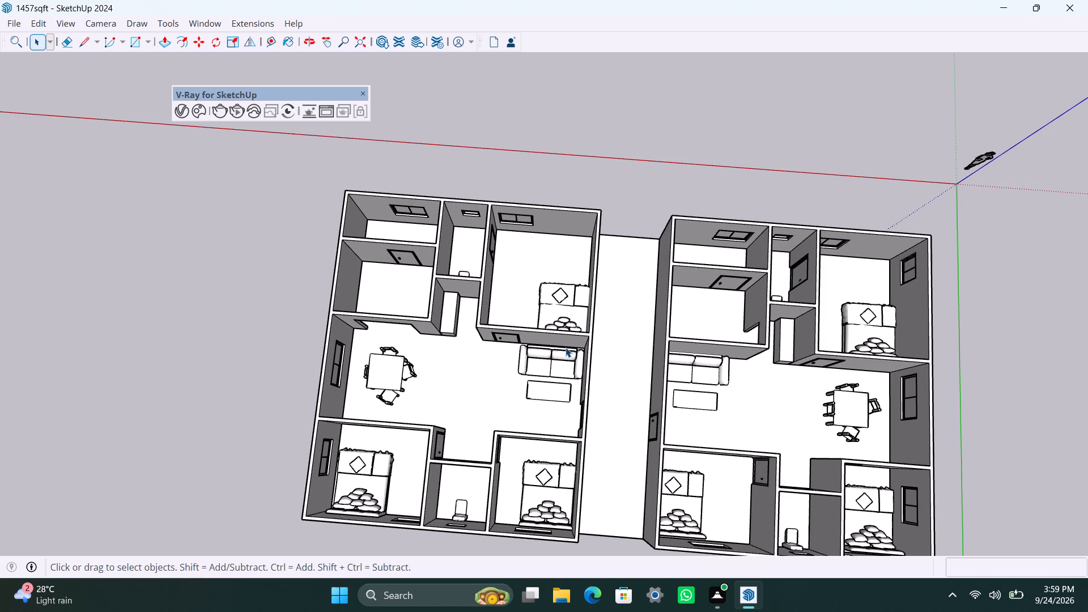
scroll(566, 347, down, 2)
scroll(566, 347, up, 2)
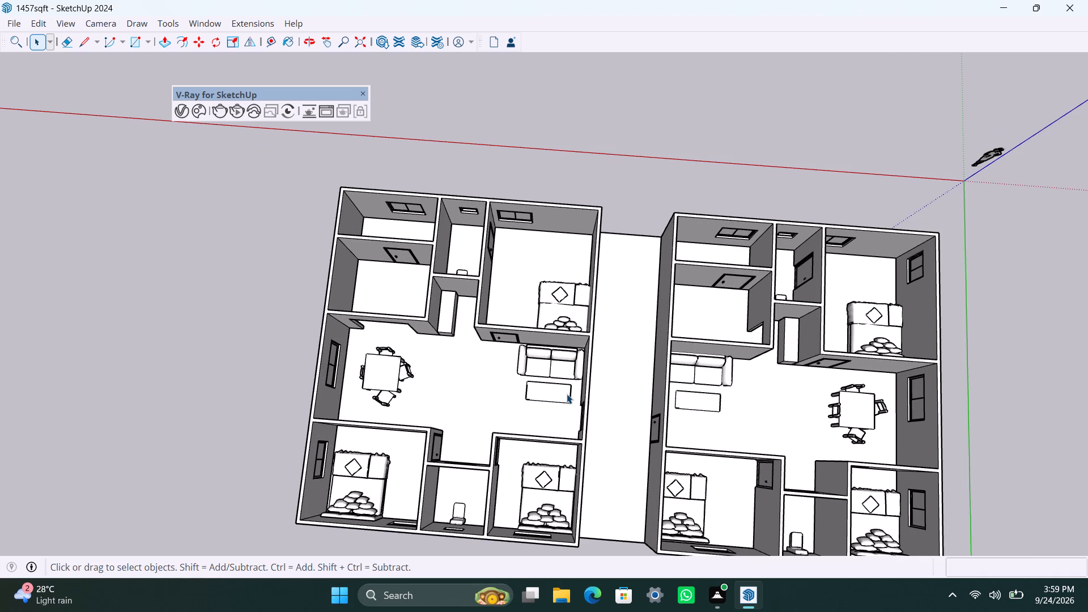
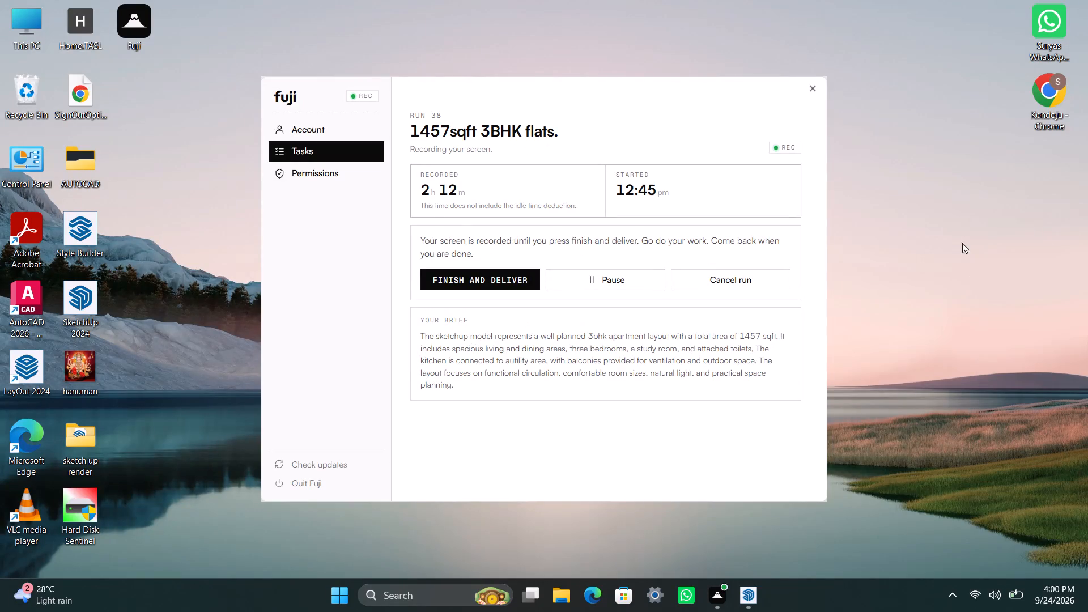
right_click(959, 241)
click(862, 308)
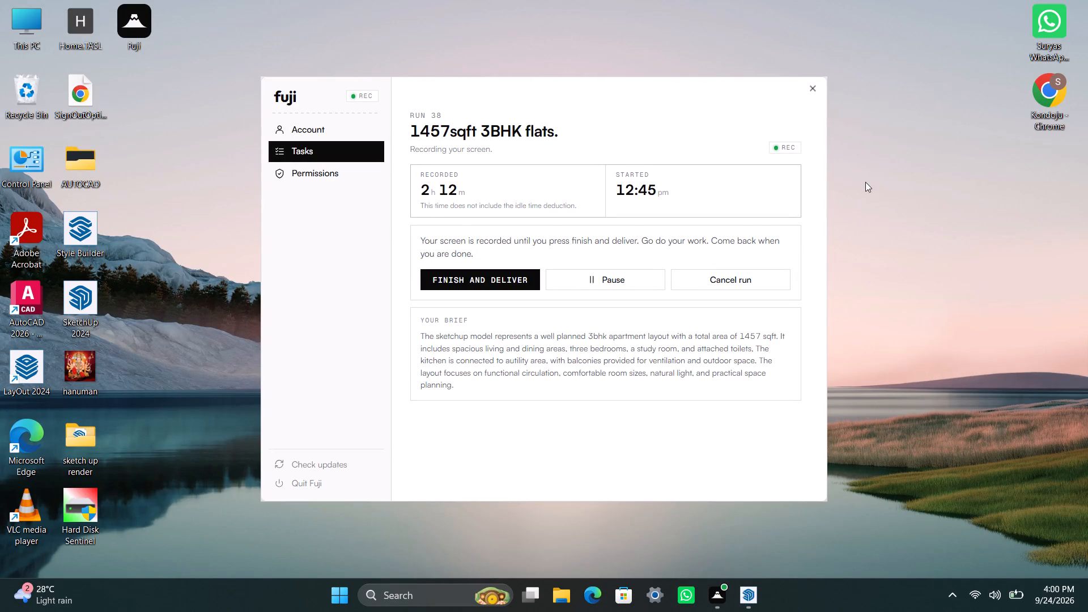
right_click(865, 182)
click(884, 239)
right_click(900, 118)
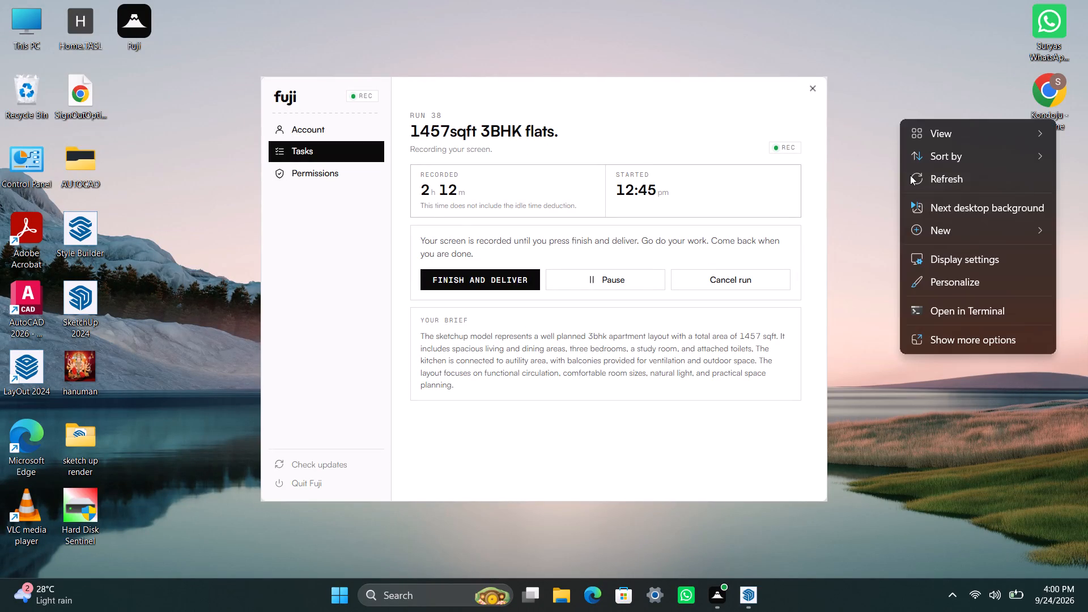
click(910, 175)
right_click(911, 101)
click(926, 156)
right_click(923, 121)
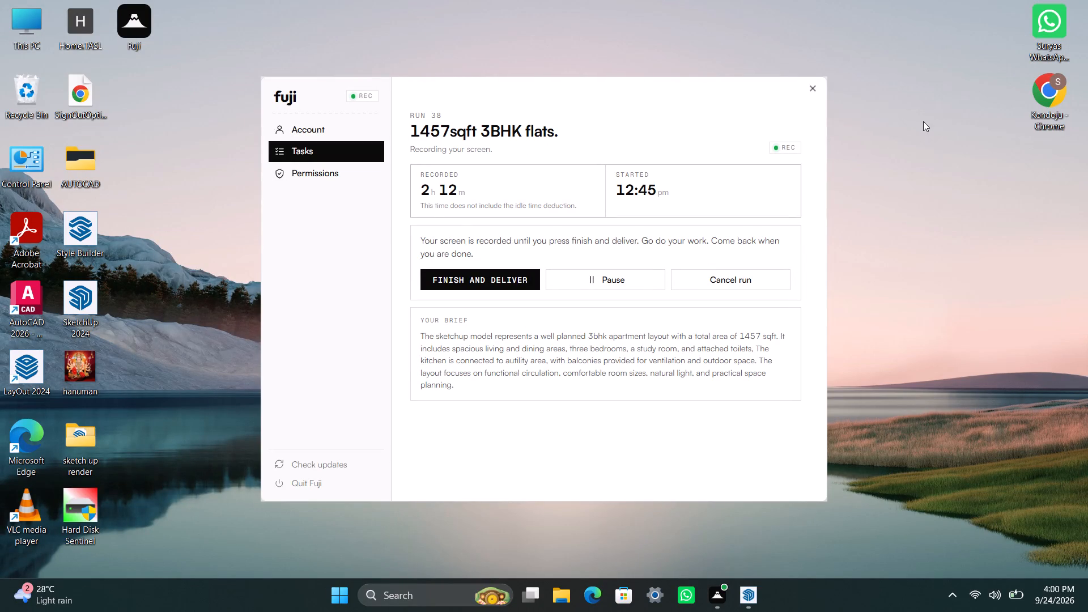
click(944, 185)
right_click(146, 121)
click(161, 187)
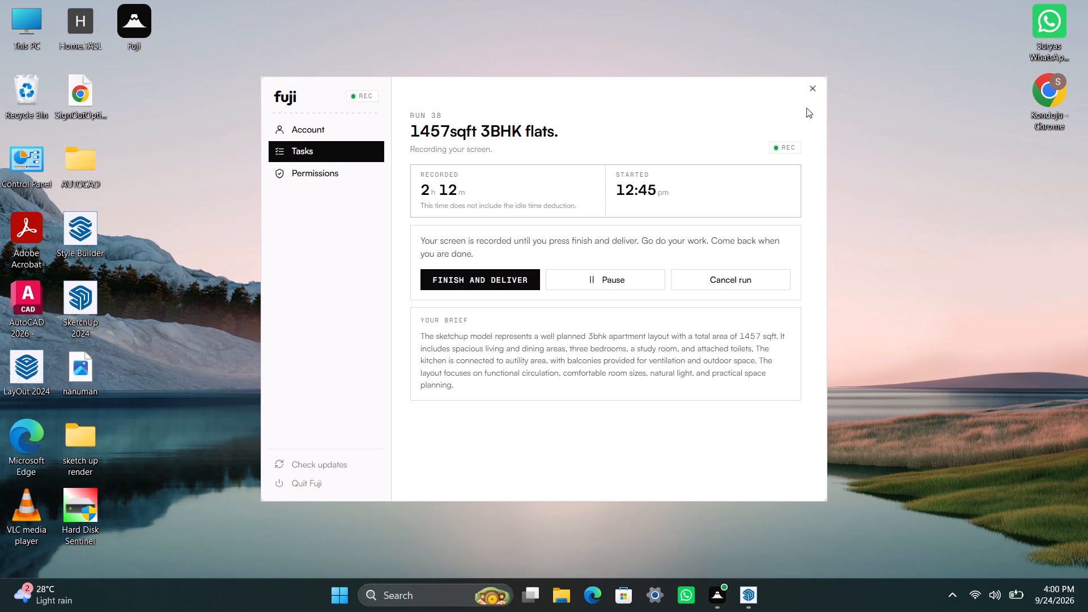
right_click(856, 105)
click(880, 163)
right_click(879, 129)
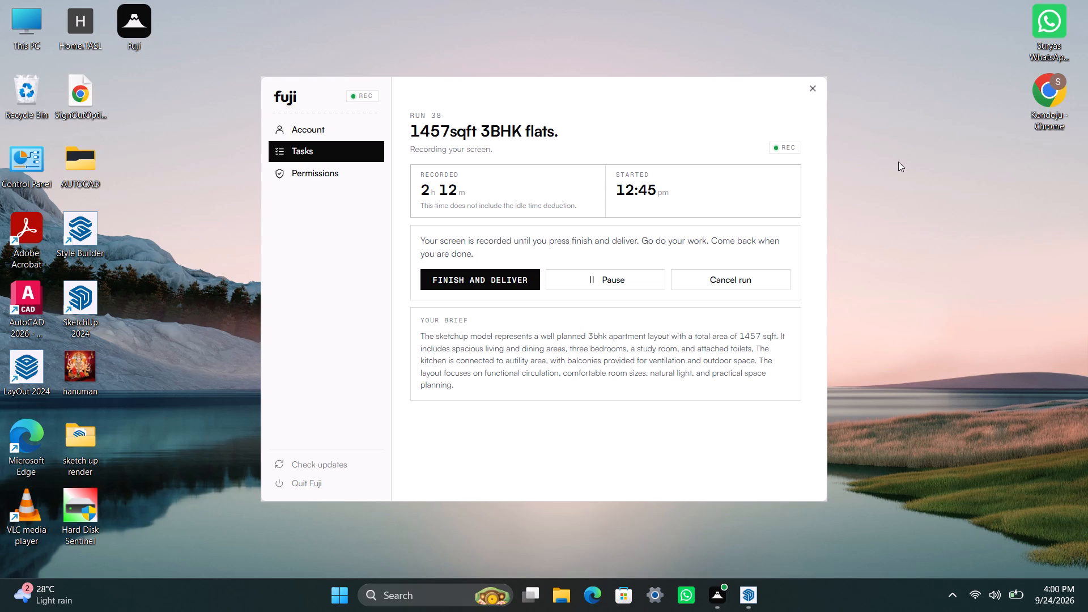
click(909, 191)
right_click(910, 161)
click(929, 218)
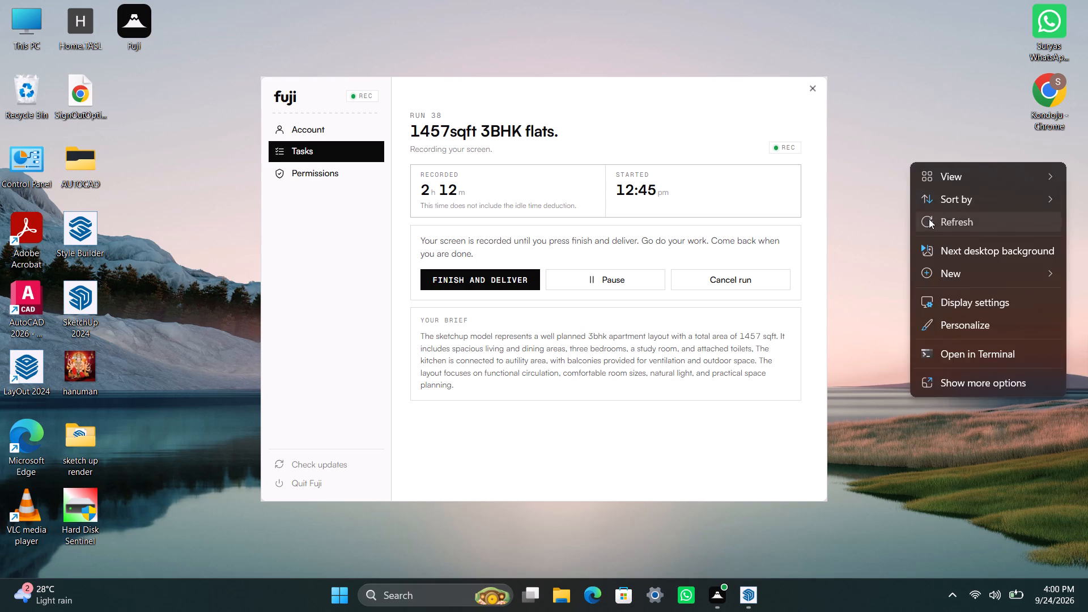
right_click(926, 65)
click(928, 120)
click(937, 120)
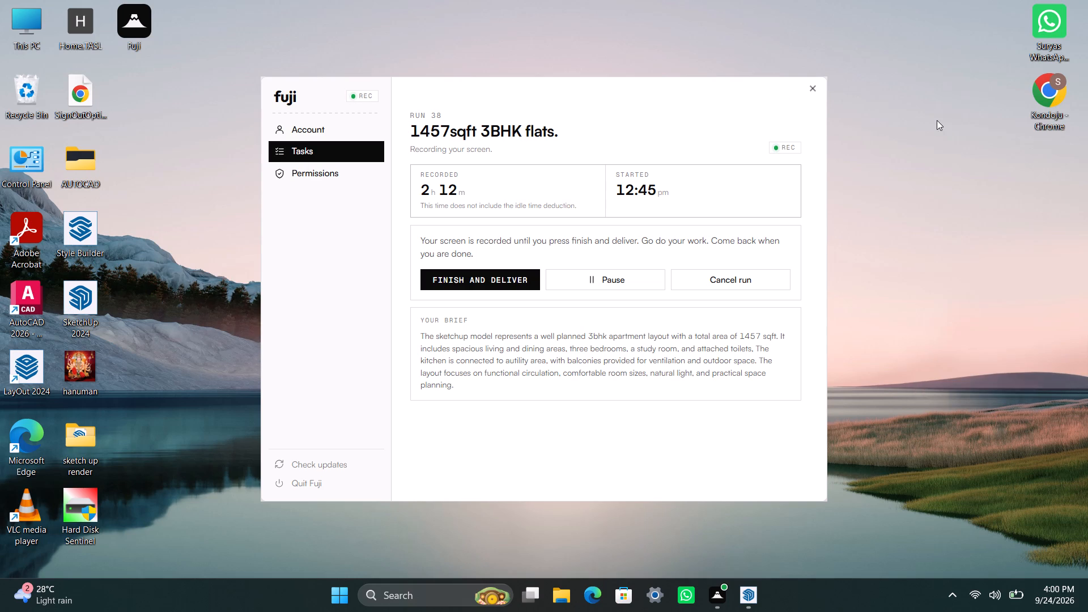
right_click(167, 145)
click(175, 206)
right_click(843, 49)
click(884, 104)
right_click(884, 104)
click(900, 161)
Switch to SketchUp and delete four stacked pillows inside the bed component: the top one, the second-row pair and the middle one below.
click(743, 600)
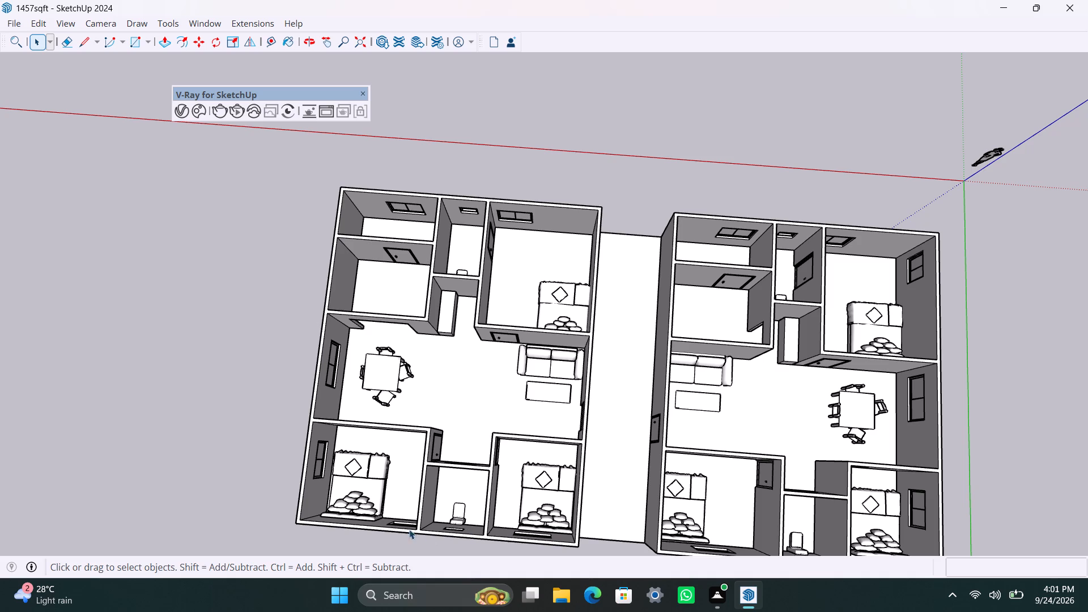
scroll(517, 534, up, 9)
scroll(555, 503, up, 3)
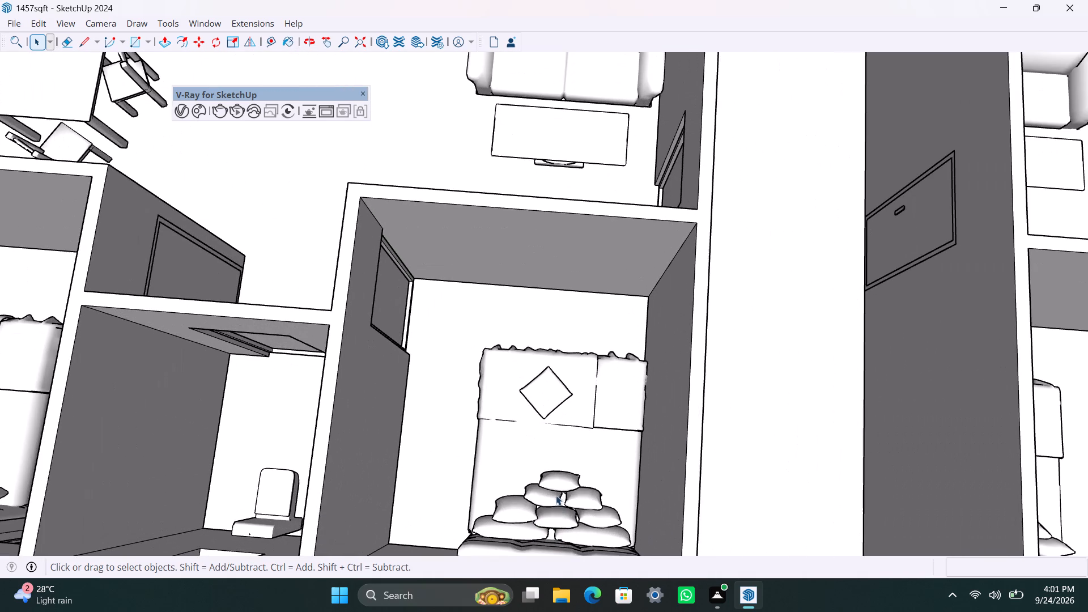
click(556, 485)
double_click(556, 485)
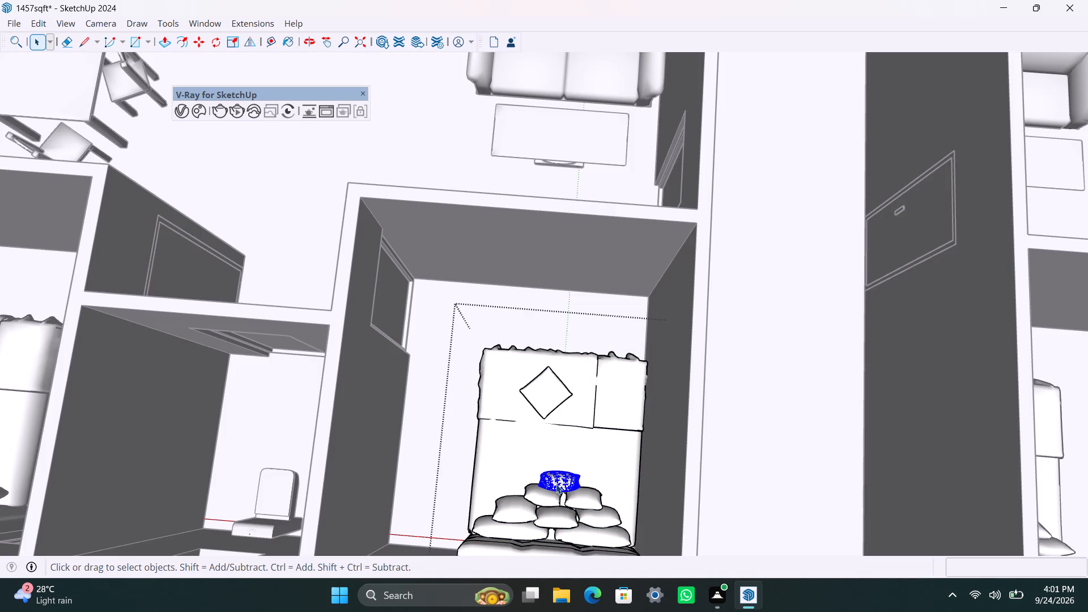
key(Delete)
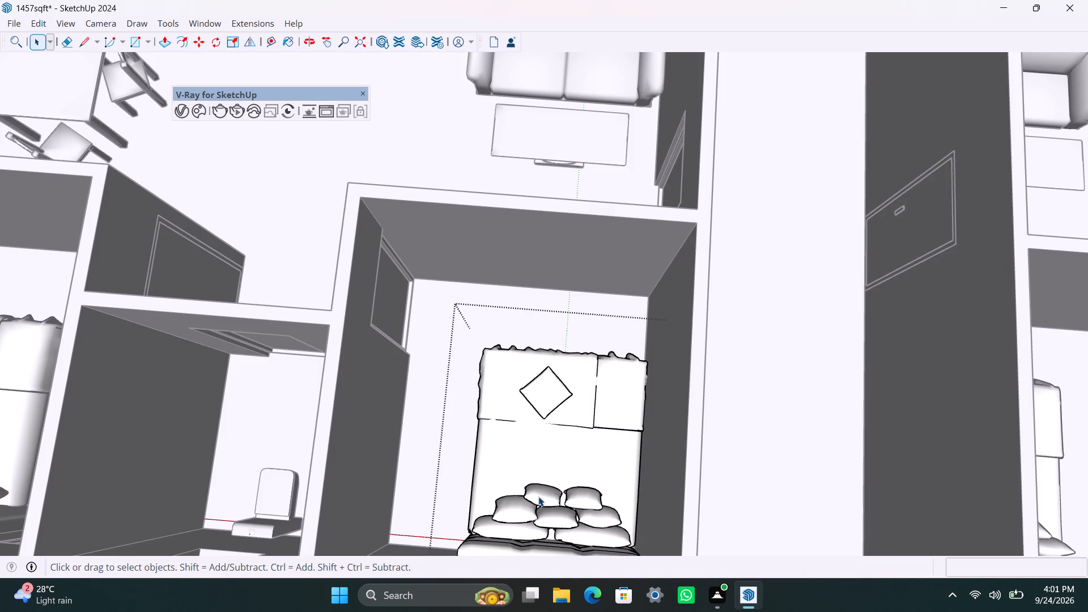
click(538, 496)
key(Delete)
click(539, 496)
click(584, 498)
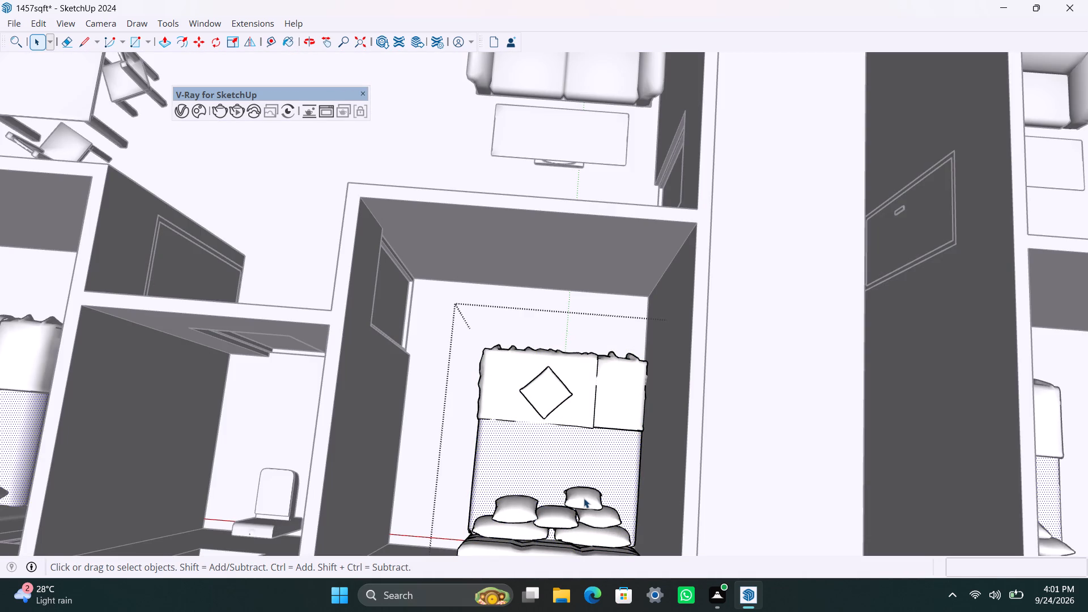
key(Delete)
click(554, 515)
key(Delete)
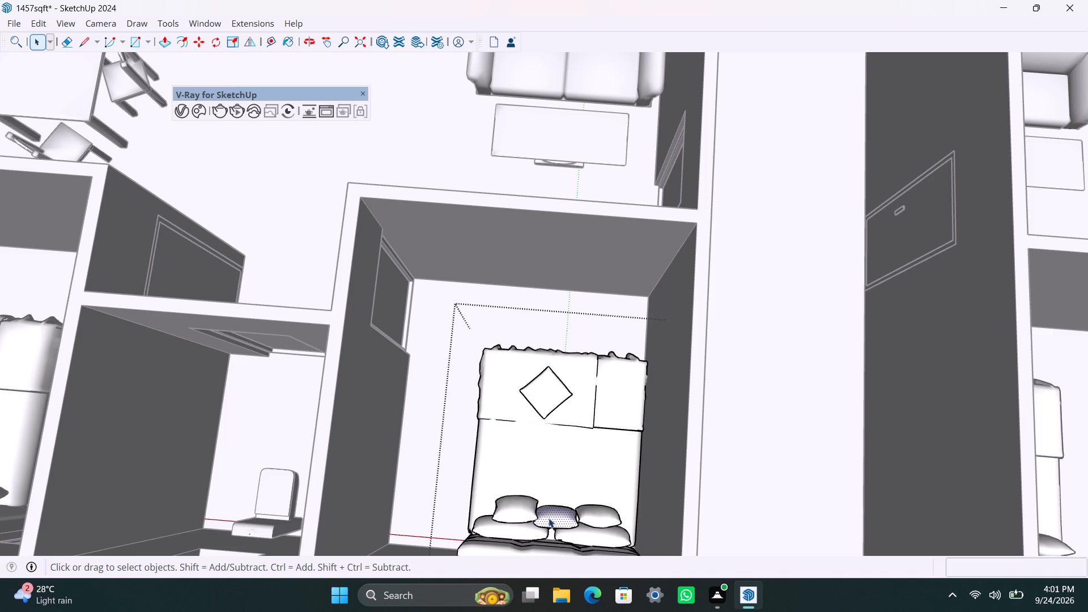
scroll(552, 512, down, 8)
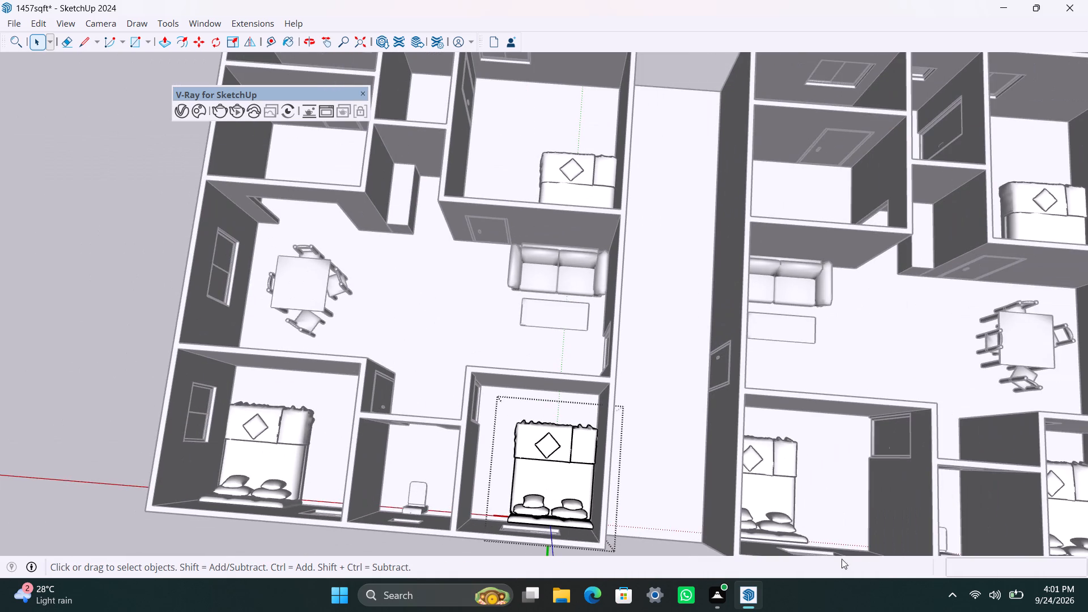
click(0, 313)
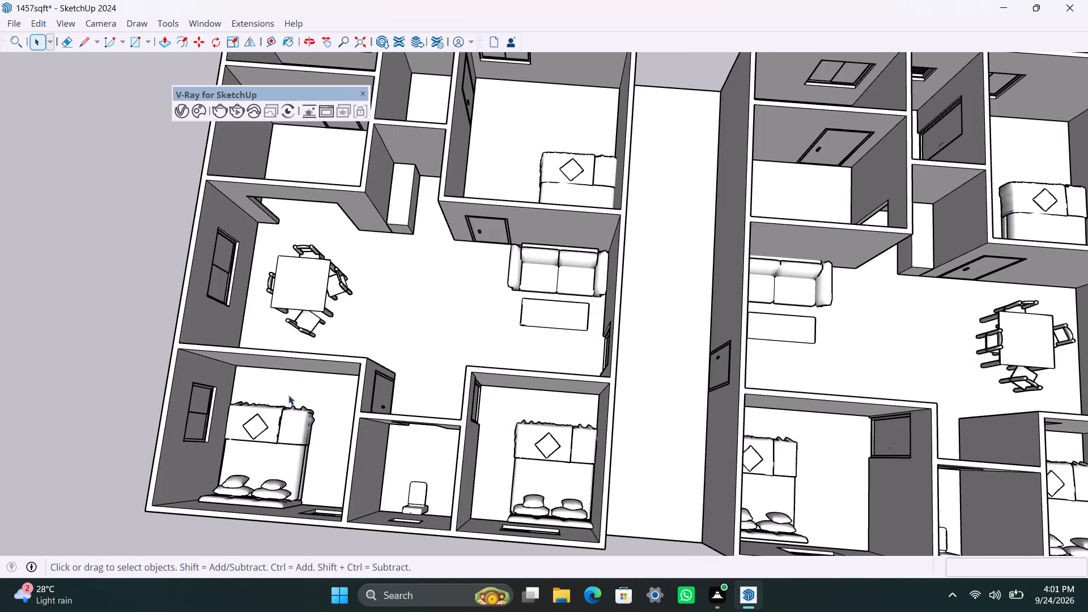
Examine the bedrooms and furniture layout of both units from above.
scroll(365, 329, down, 3)
middle_drag(381, 332, 399, 448)
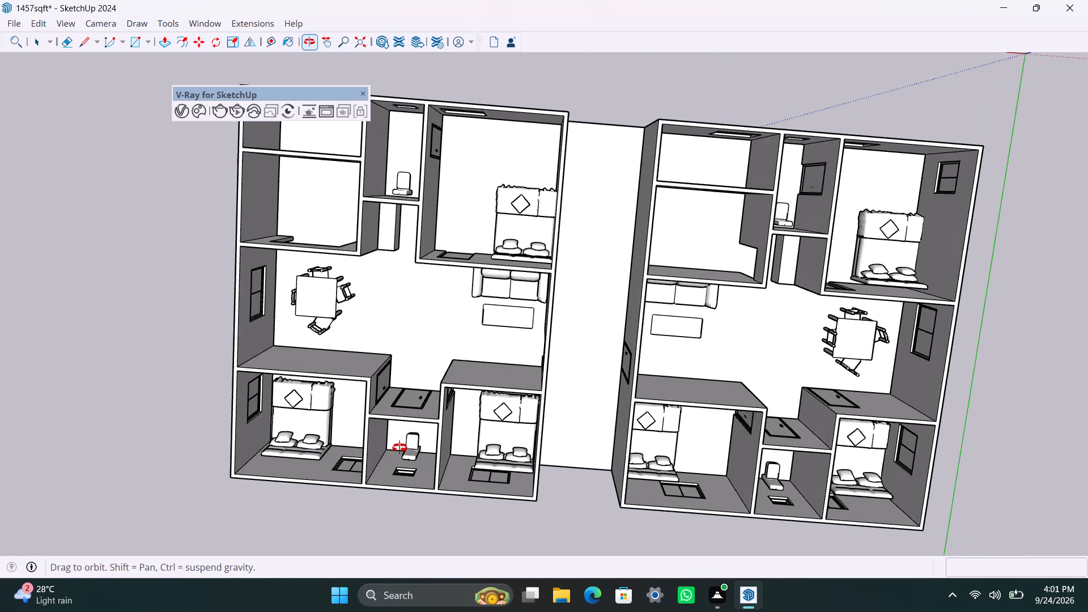
middle_drag(399, 448, 416, 308)
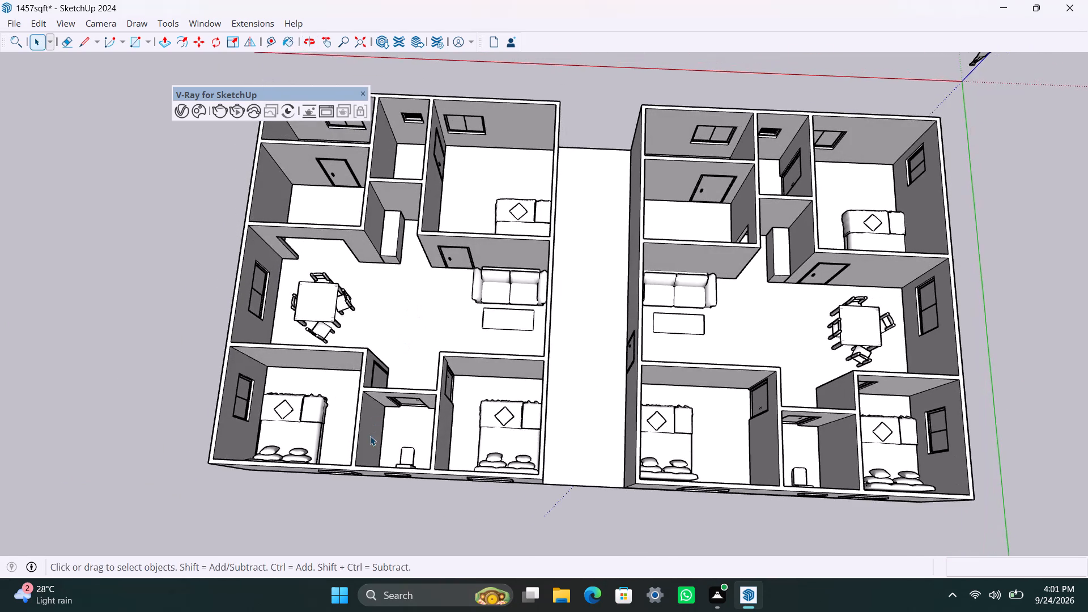
scroll(370, 436, down, 2)
scroll(440, 460, up, 2)
middle_drag(465, 405, 504, 438)
scroll(483, 402, up, 1)
middle_drag(441, 381, 465, 395)
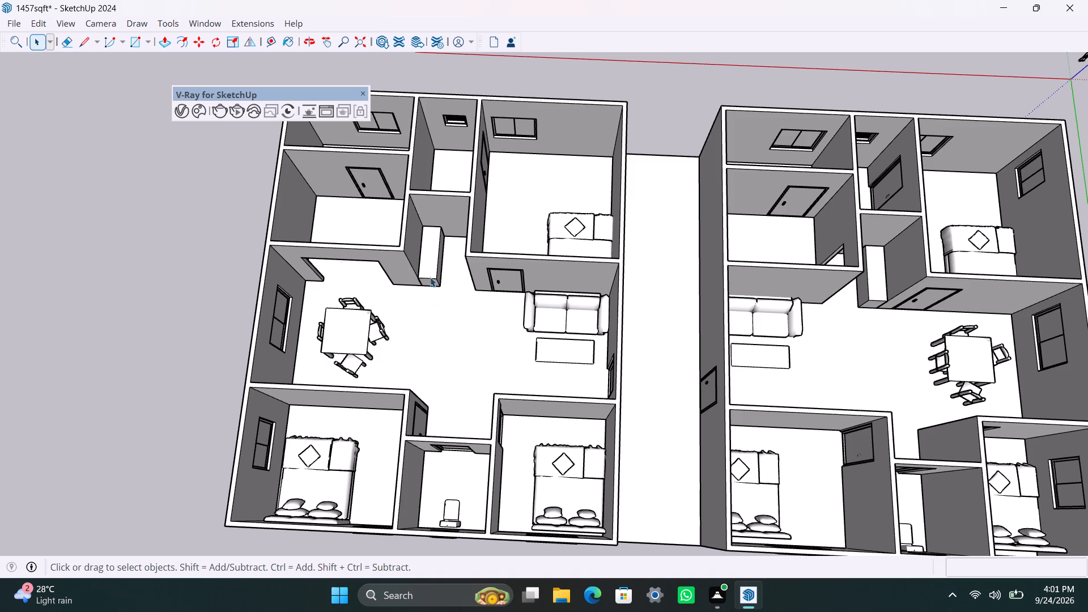
Import the downloaded Ballet 2 Collar dressing table and place it beyond the bed's foot in the farther unit's bedroom beside the dining area.
click(195, 111)
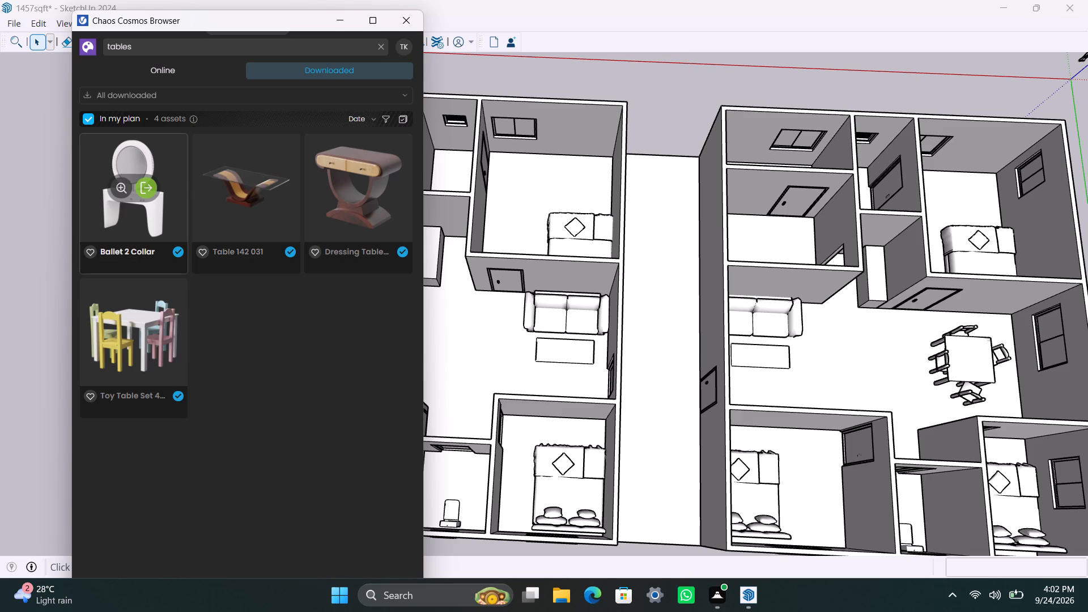
click(143, 193)
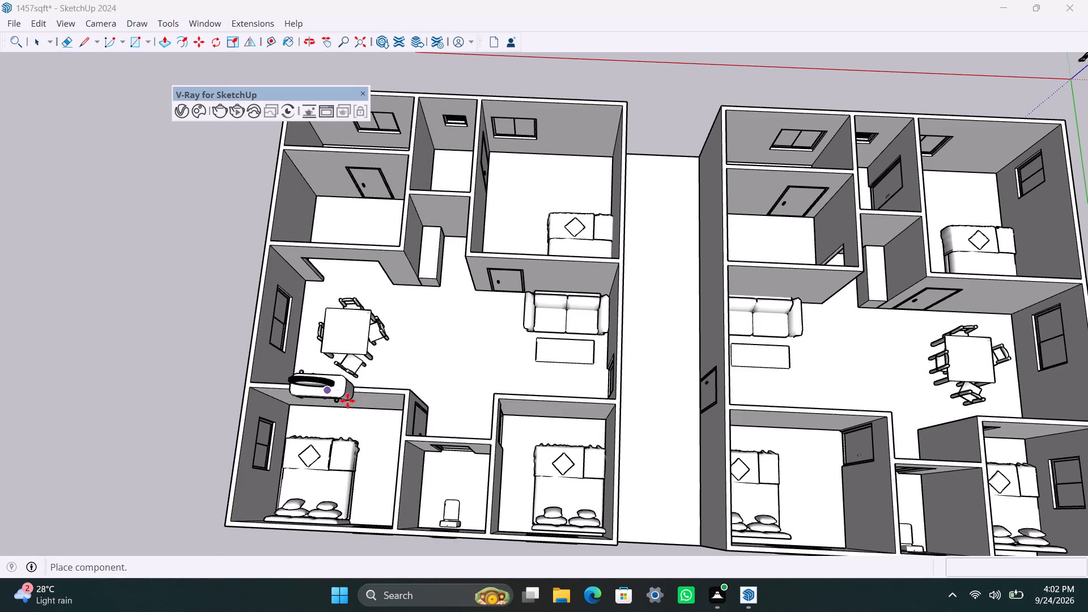
scroll(358, 419, up, 3)
middle_drag(363, 435, 369, 434)
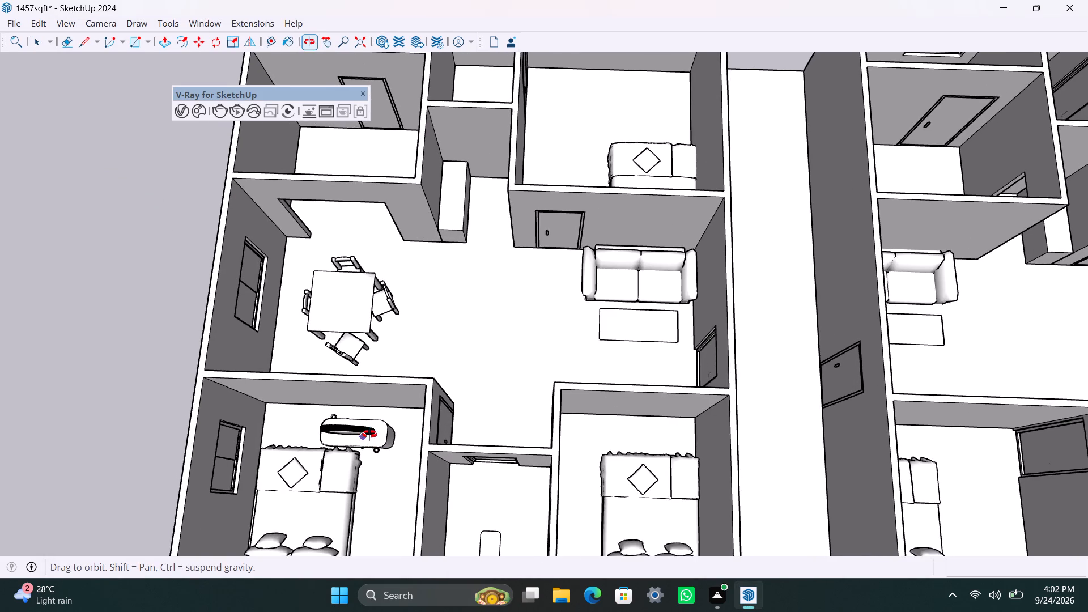
middle_drag(369, 434, 536, 338)
scroll(581, 393, up, 2)
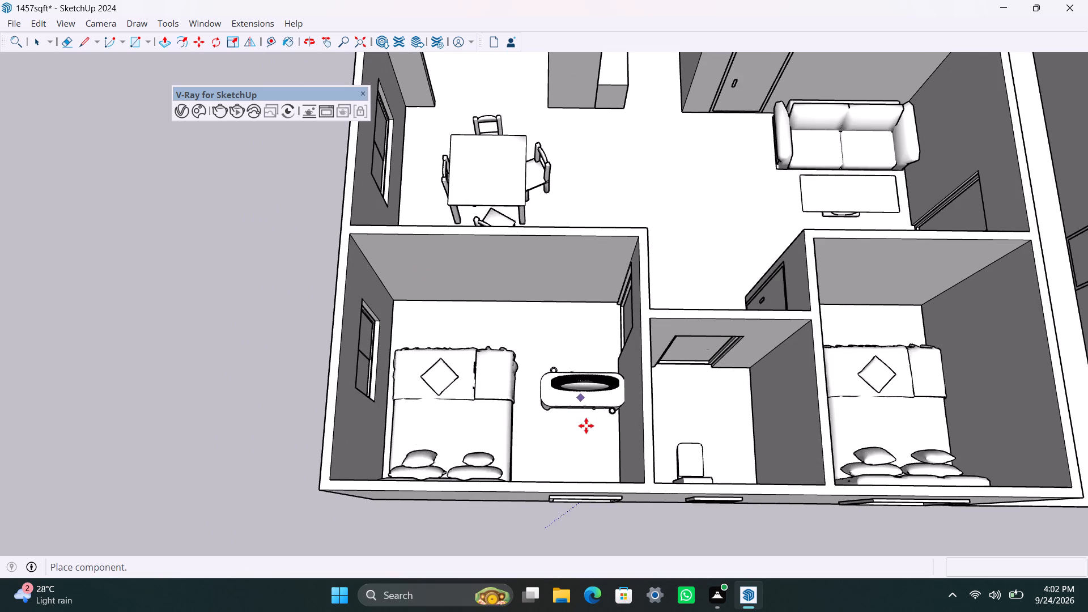
middle_drag(590, 428, 709, 439)
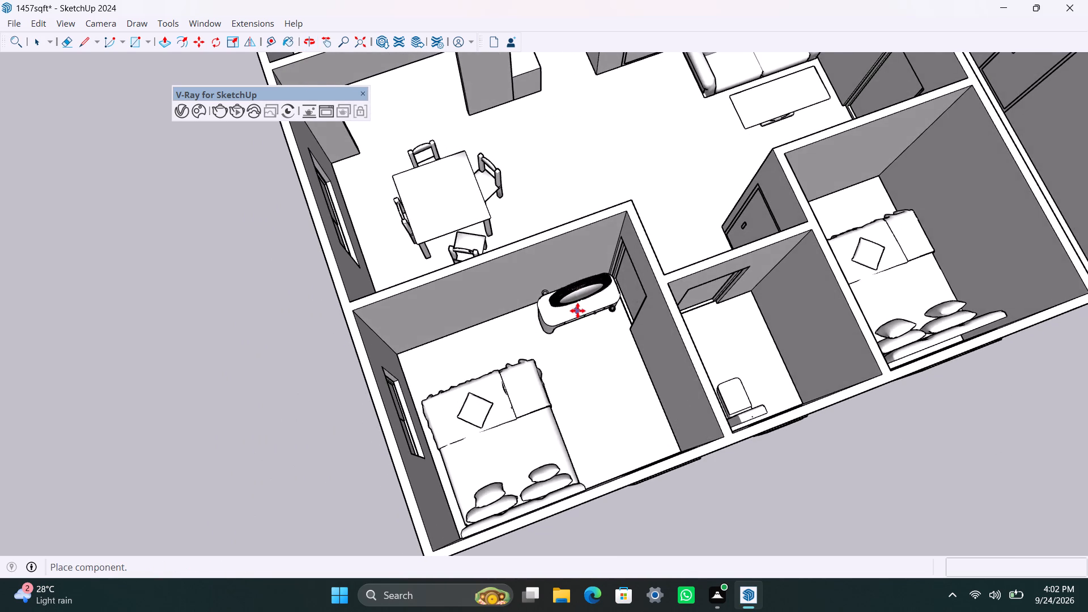
scroll(577, 312, down, 2)
middle_drag(577, 317, 474, 337)
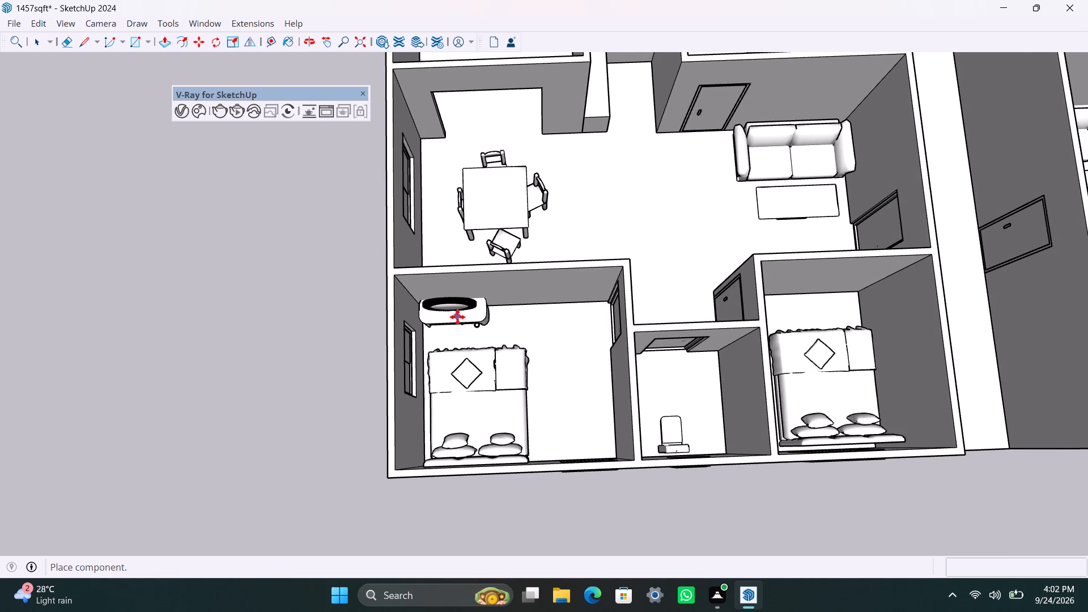
click(457, 319)
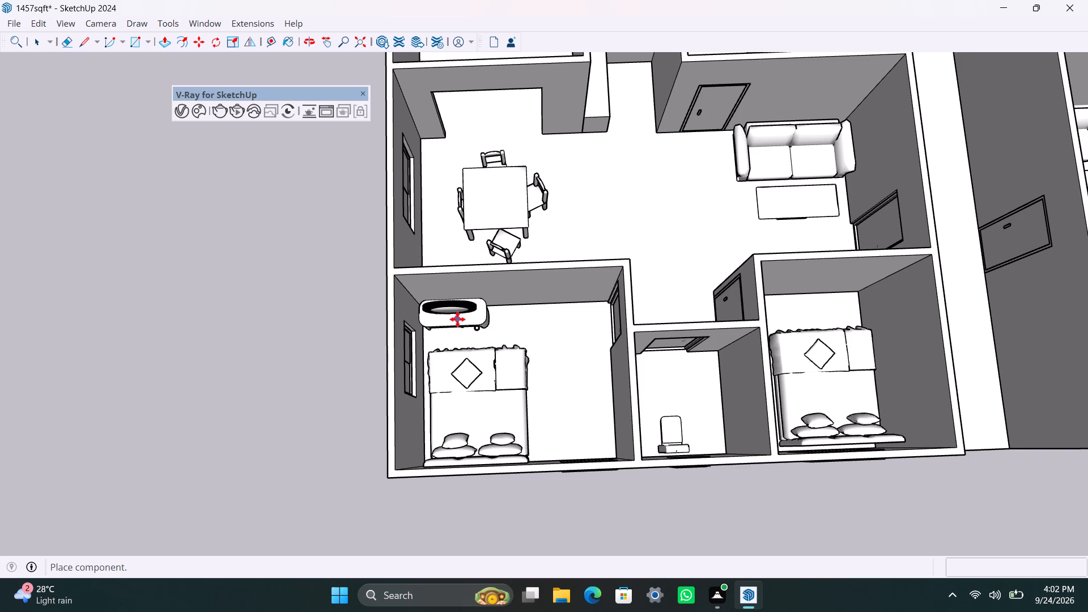
Place another Ballet 2 Collar dressing table on the open ground outside the unit nearest the origin, beyond its dining-side wall.
scroll(542, 388, down, 7)
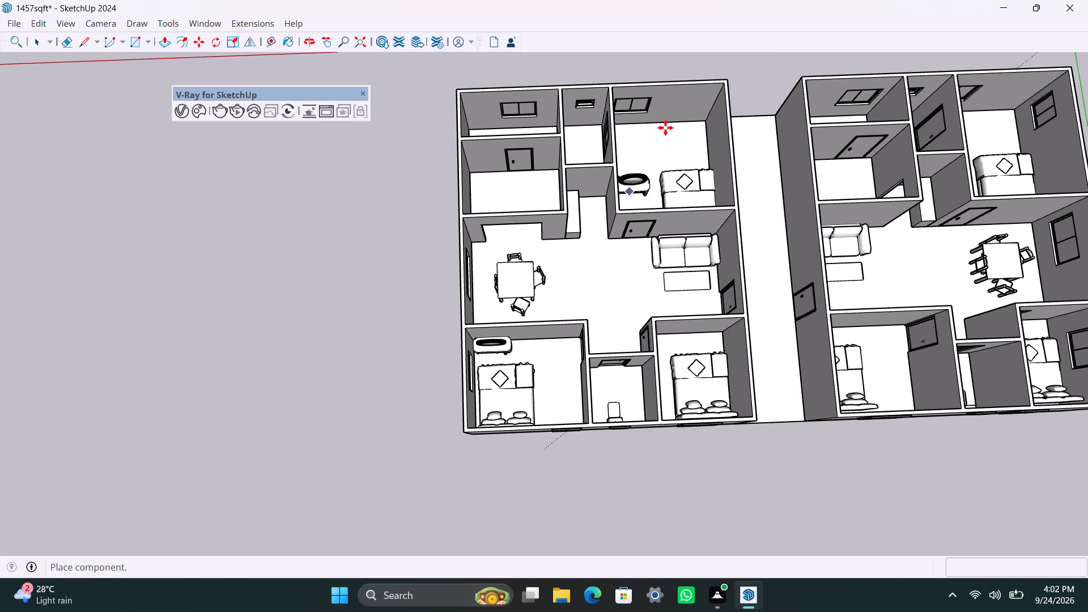
scroll(665, 127, up, 1)
shift+middle_drag(665, 127, 509, 246)
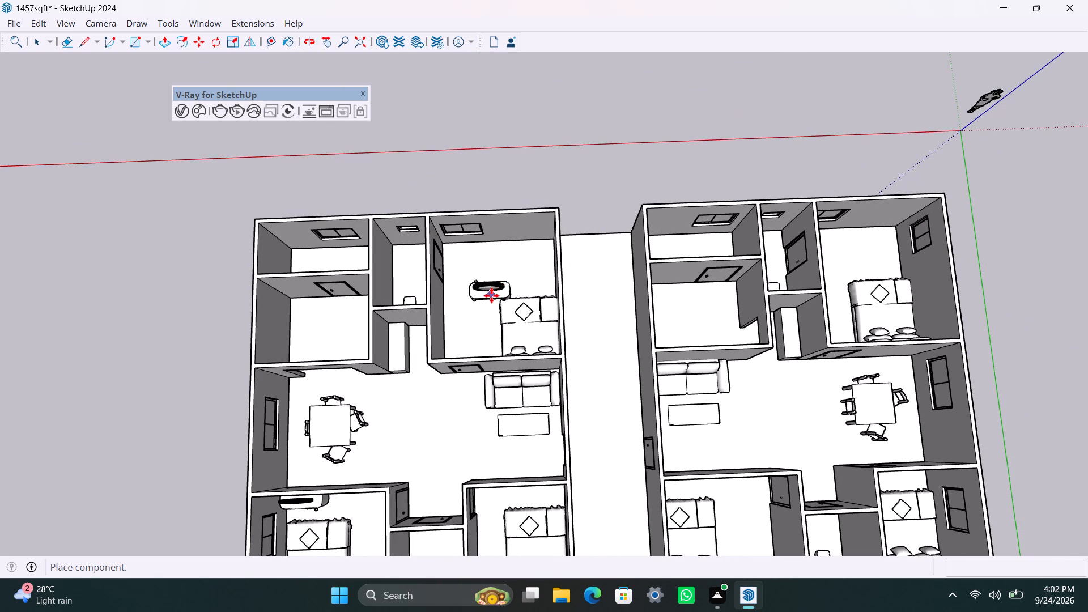
scroll(492, 295, up, 5)
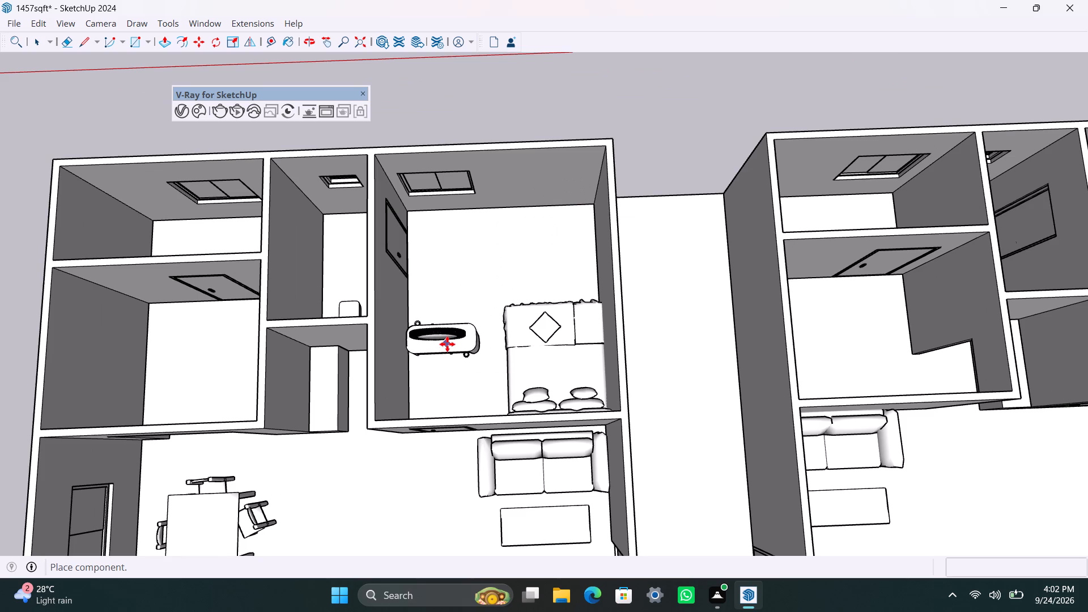
scroll(652, 209, down, 6)
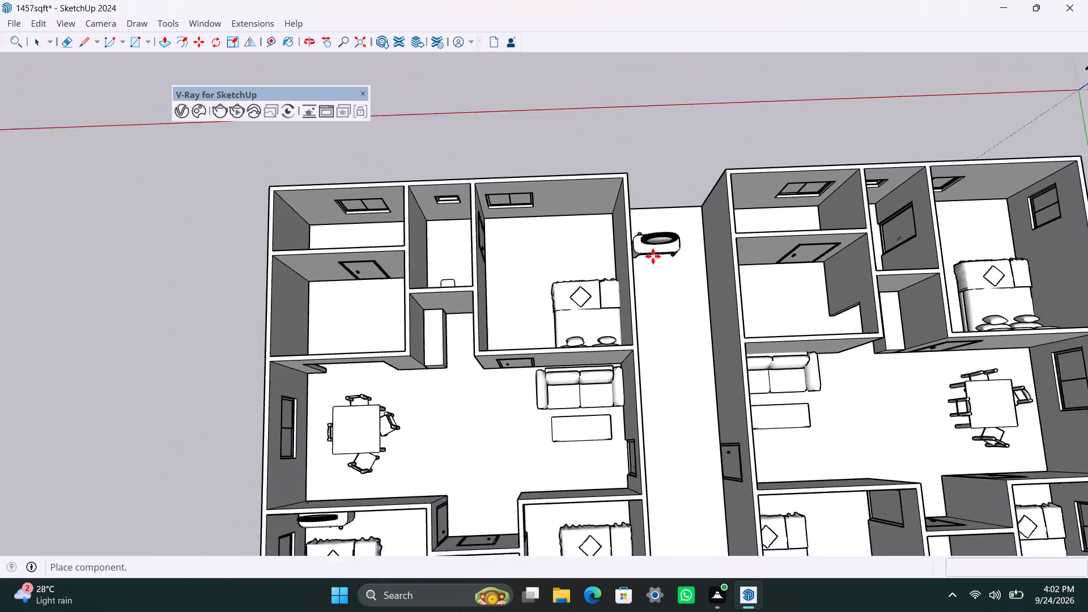
shift+middle_drag(653, 258, 333, 296)
scroll(578, 266, up, 2)
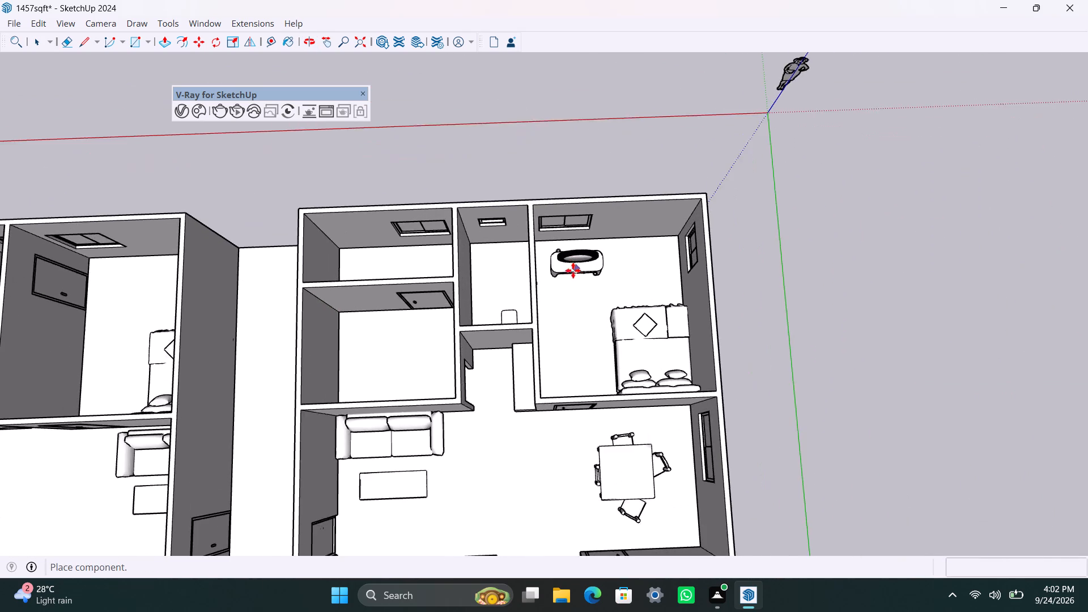
scroll(573, 270, up, 1)
middle_drag(566, 266, 461, 240)
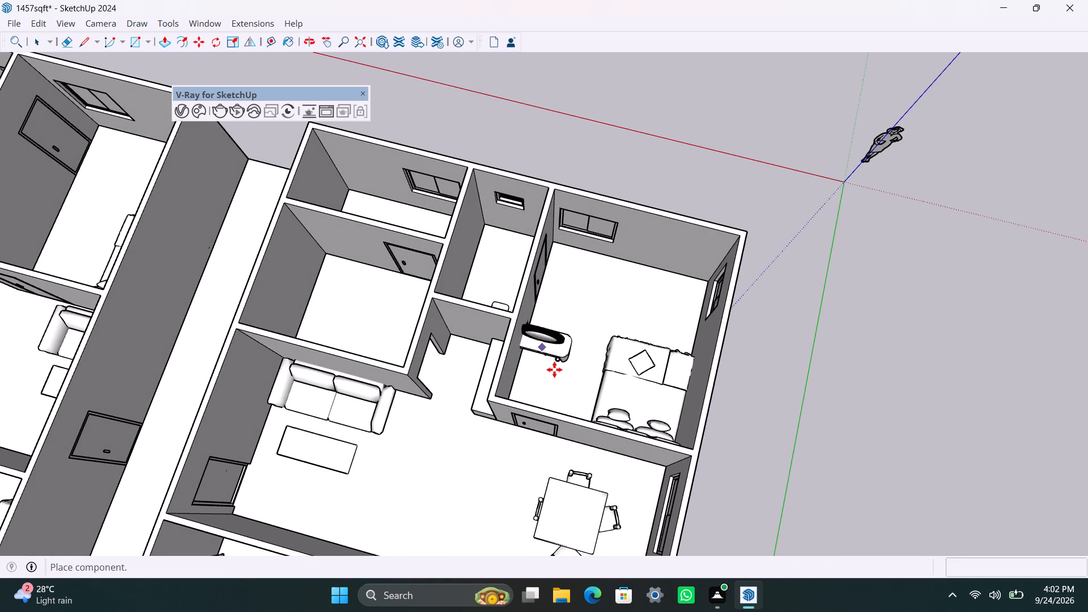
scroll(564, 350, down, 4)
shift+middle_drag(566, 350, 660, 159)
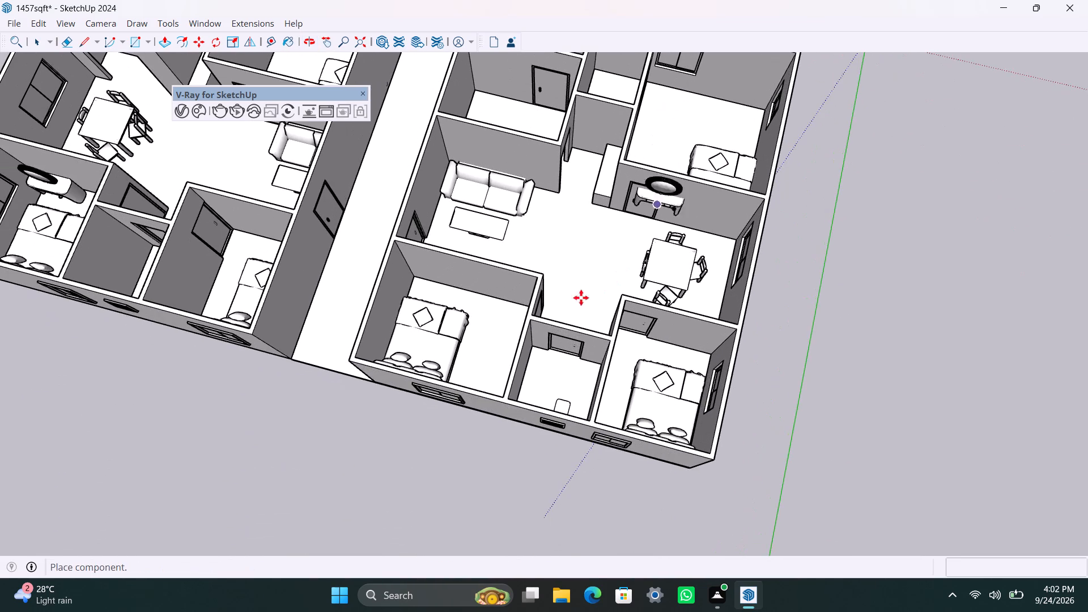
scroll(491, 307, up, 4)
middle_drag(493, 312, 504, 314)
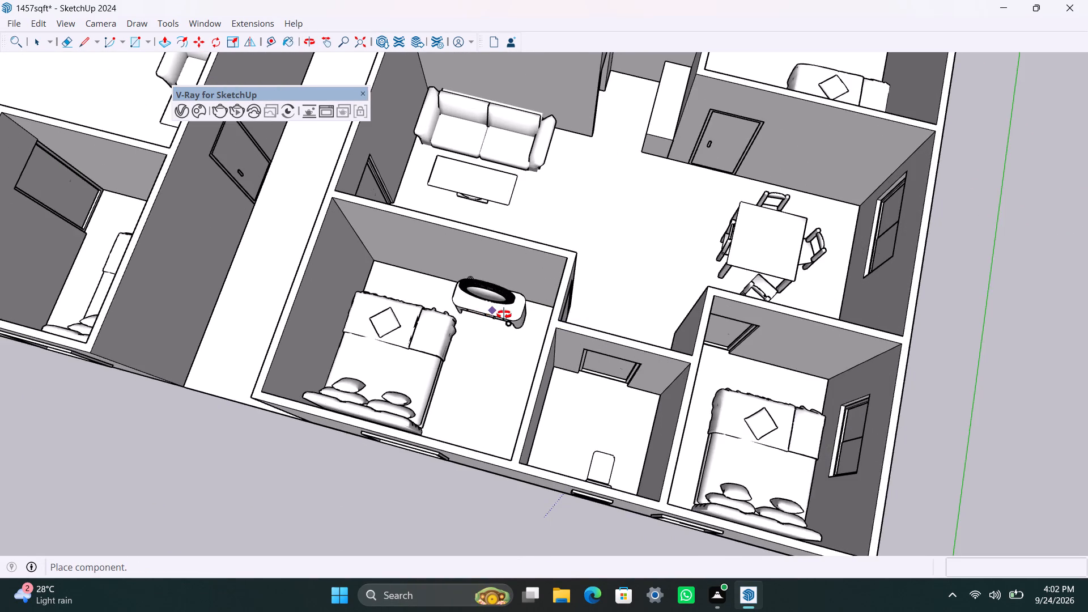
middle_drag(504, 314, 552, 322)
scroll(524, 397, up, 2)
middle_drag(521, 407, 533, 410)
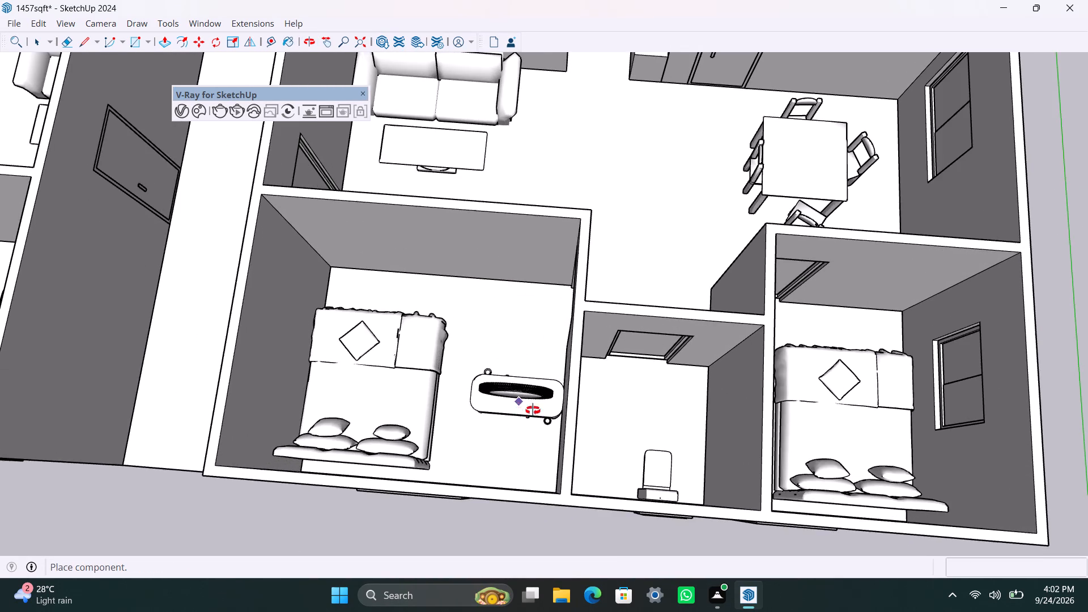
middle_drag(533, 410, 574, 404)
middle_drag(513, 415, 521, 467)
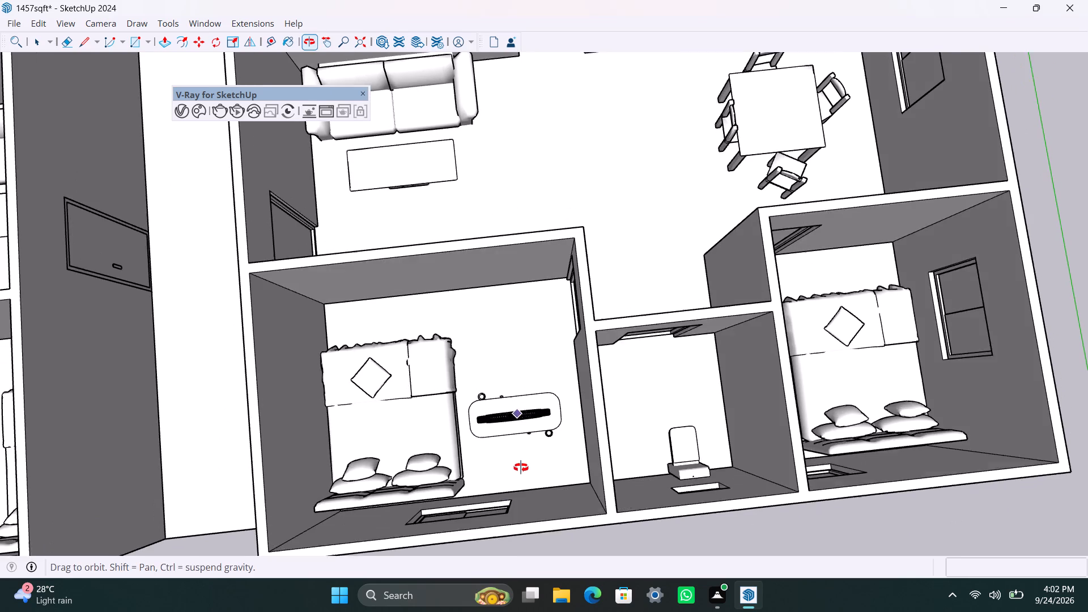
middle_drag(521, 467, 477, 443)
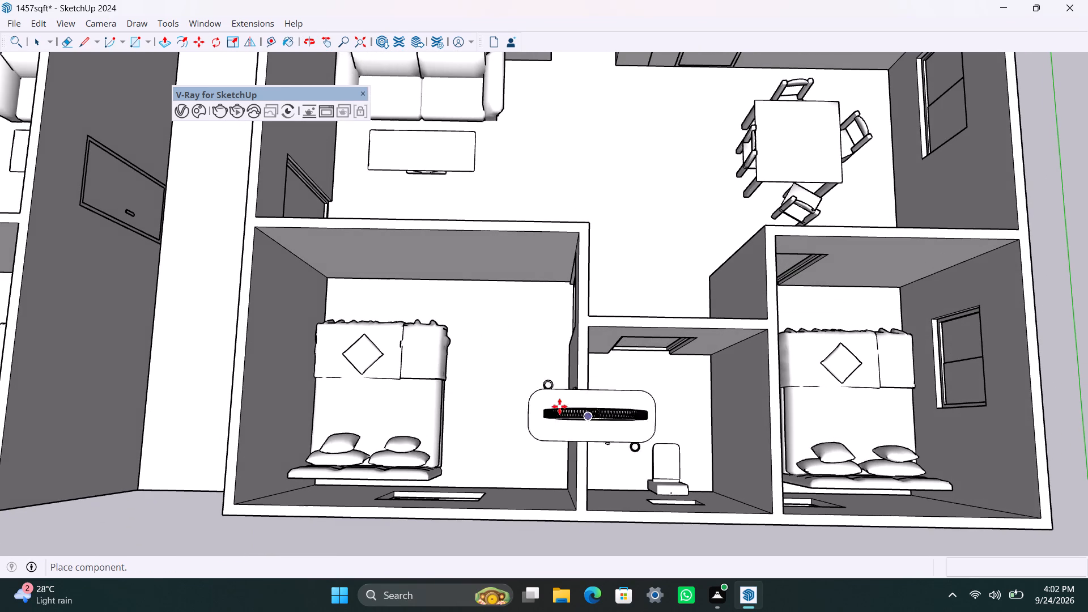
scroll(555, 405, down, 9)
click(954, 220)
key(space)
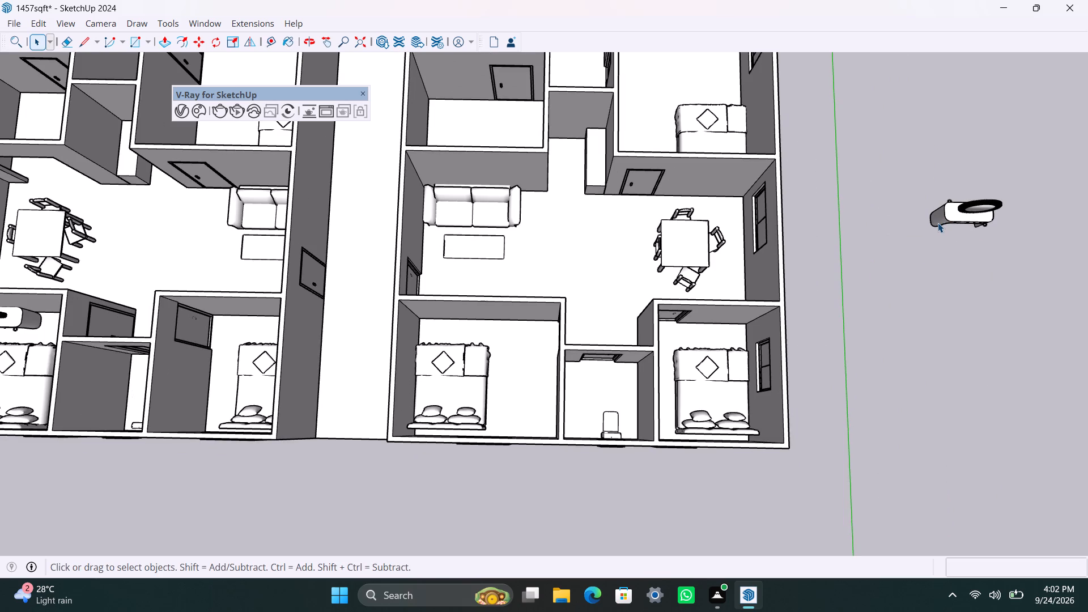
Rotate the dressing table outside the building by 180 degrees about the vertical axis.
click(221, 40)
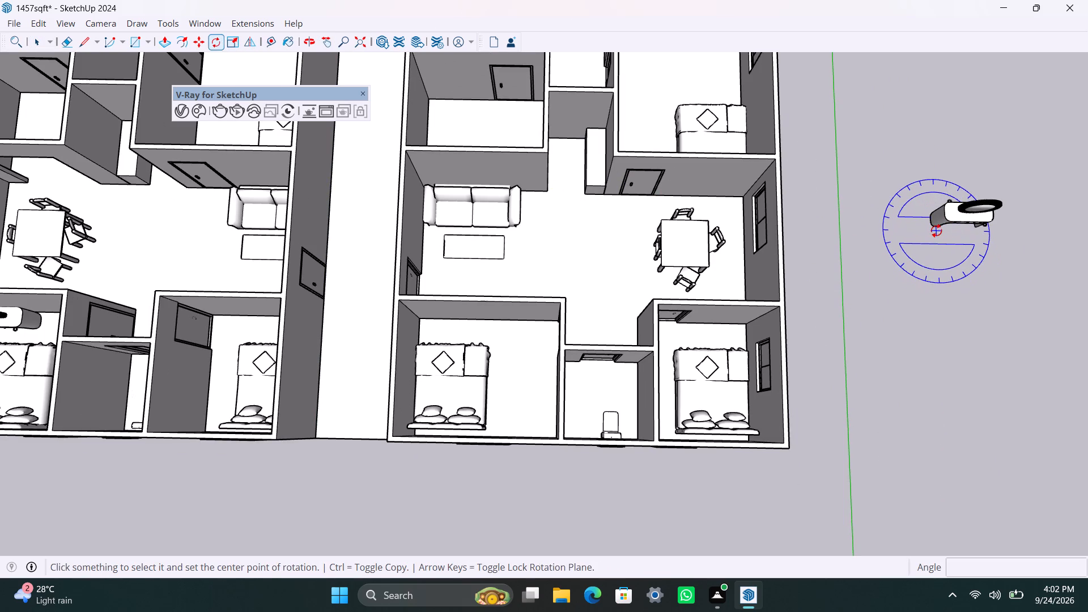
key(Left)
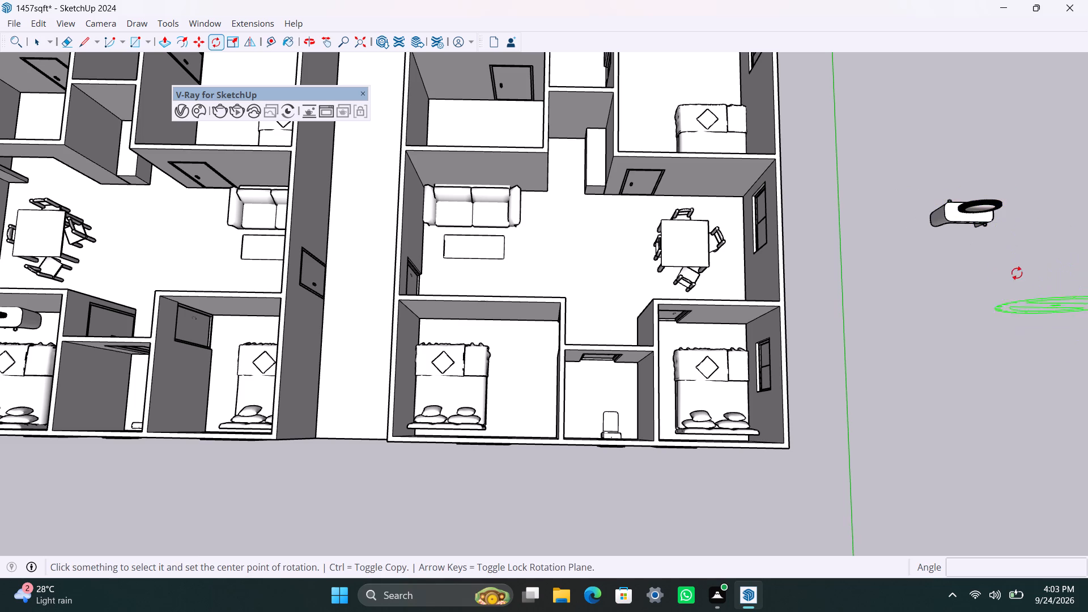
key(Up)
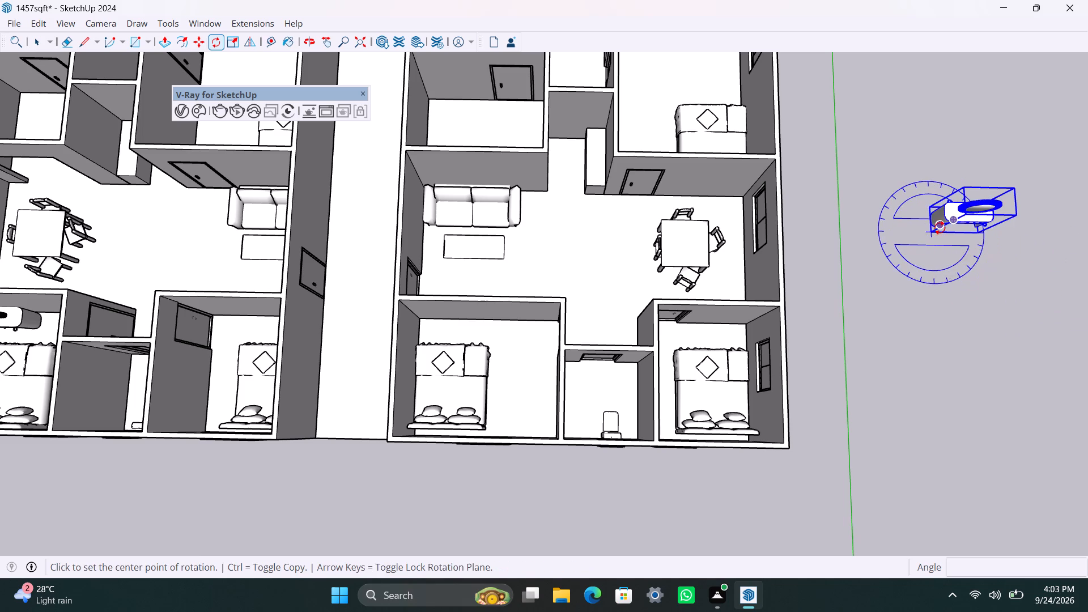
click(938, 228)
click(983, 231)
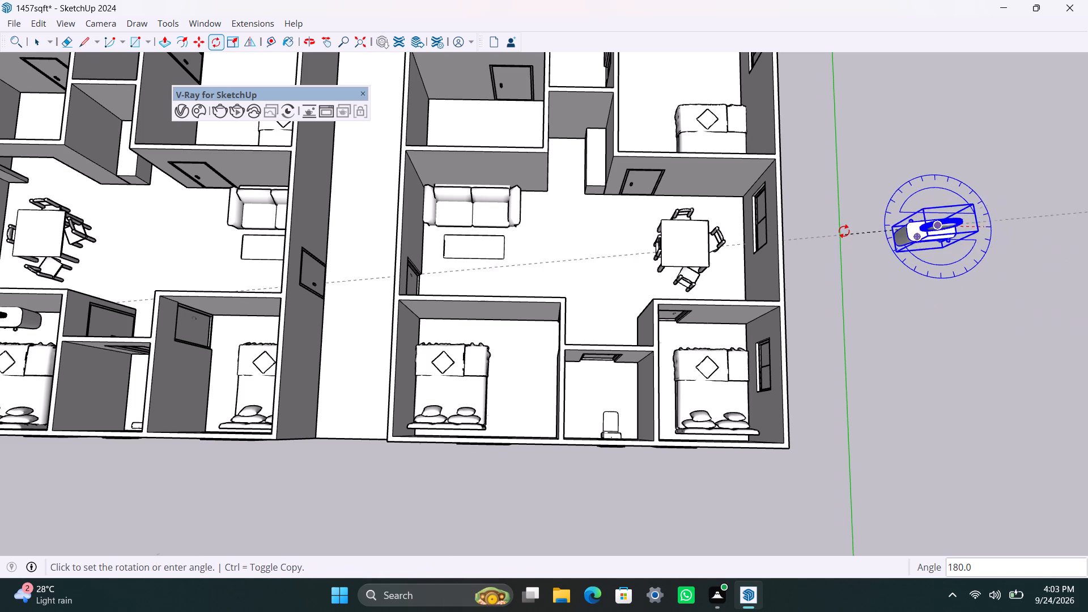
text(180)
key(Return)
key(space)
Copy the rotated dressing table into the nearer unit's bedroom, between the bed and the bathroom wall, against the outer wall.
click(940, 219)
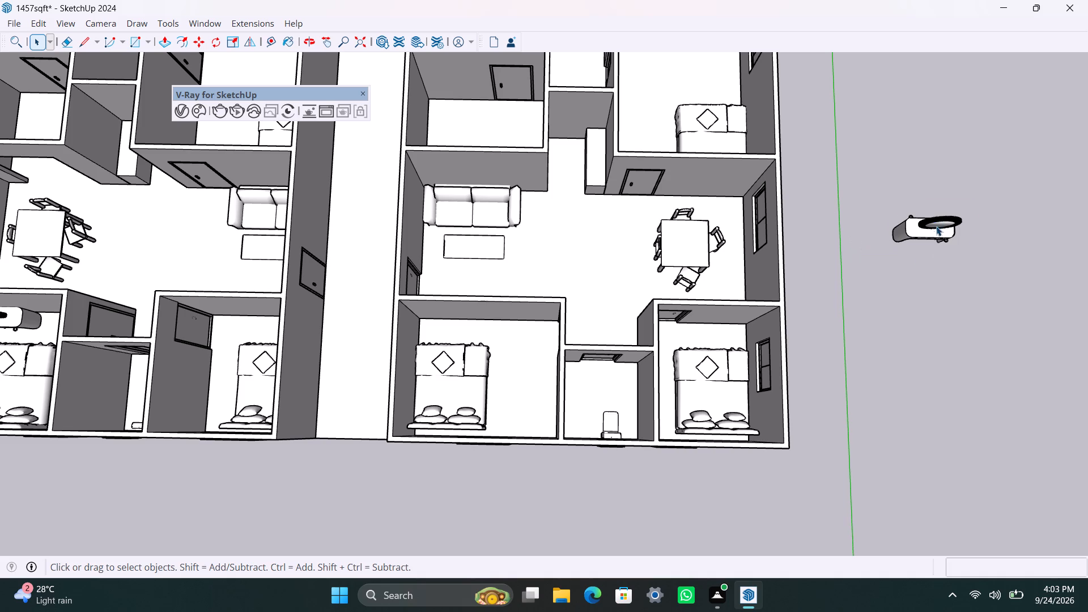
key(m)
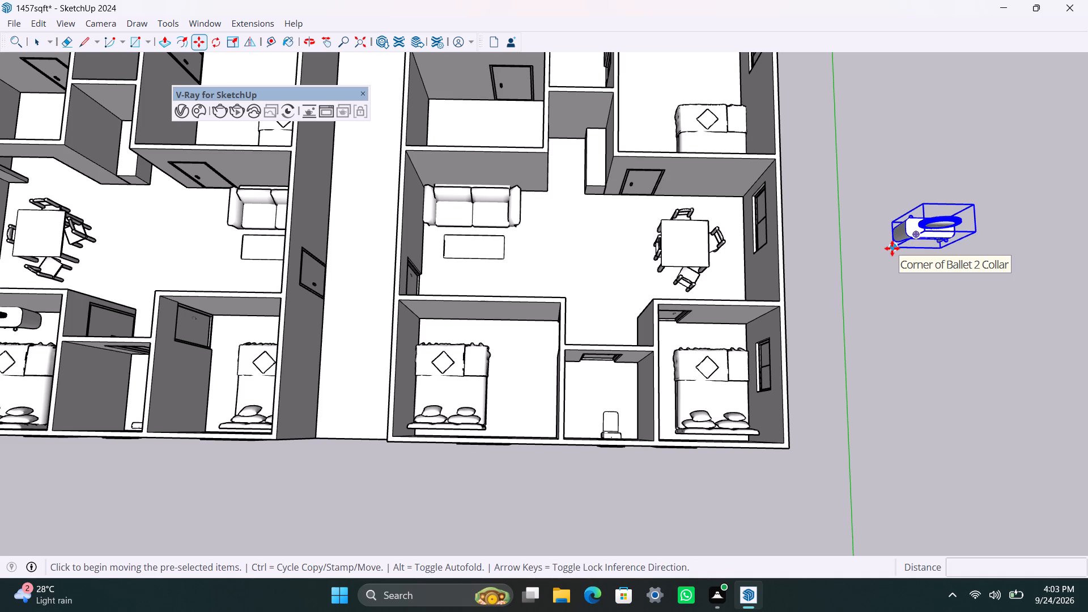
click(892, 248)
scroll(538, 417, up, 4)
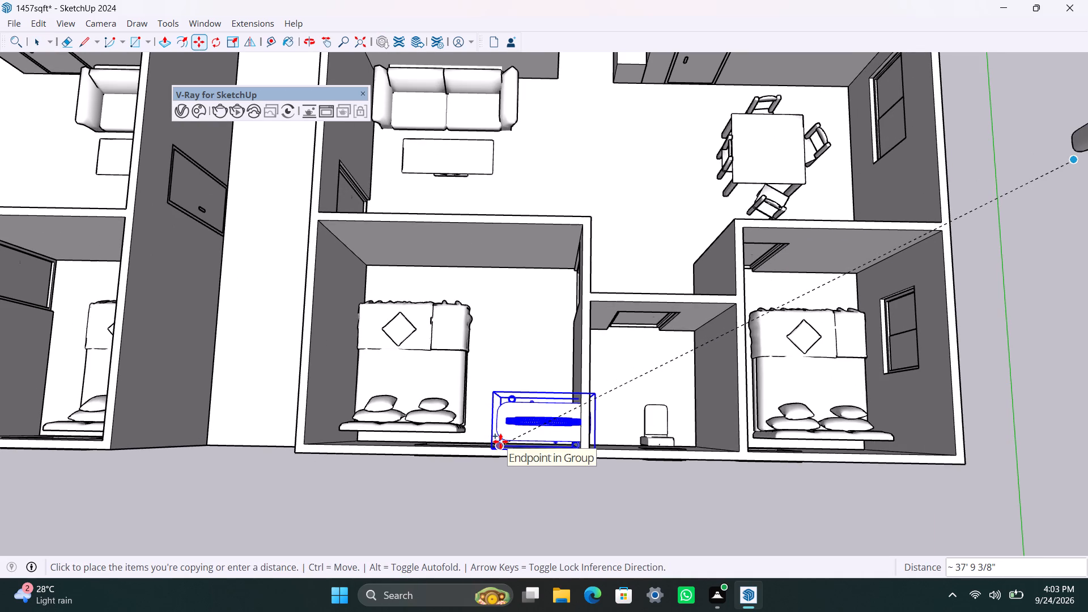
scroll(500, 441, up, 3)
click(491, 431)
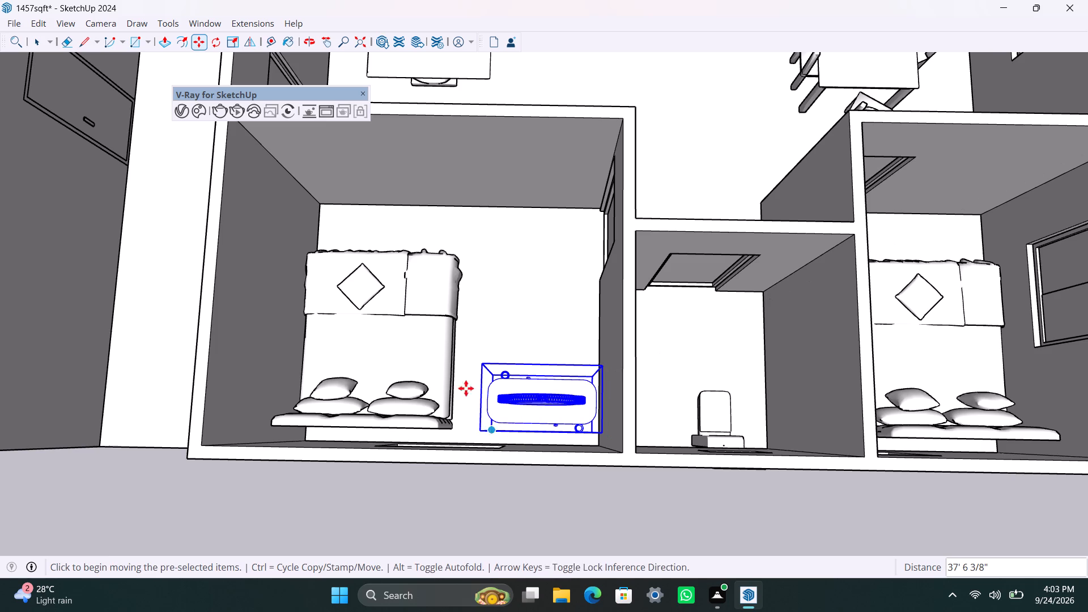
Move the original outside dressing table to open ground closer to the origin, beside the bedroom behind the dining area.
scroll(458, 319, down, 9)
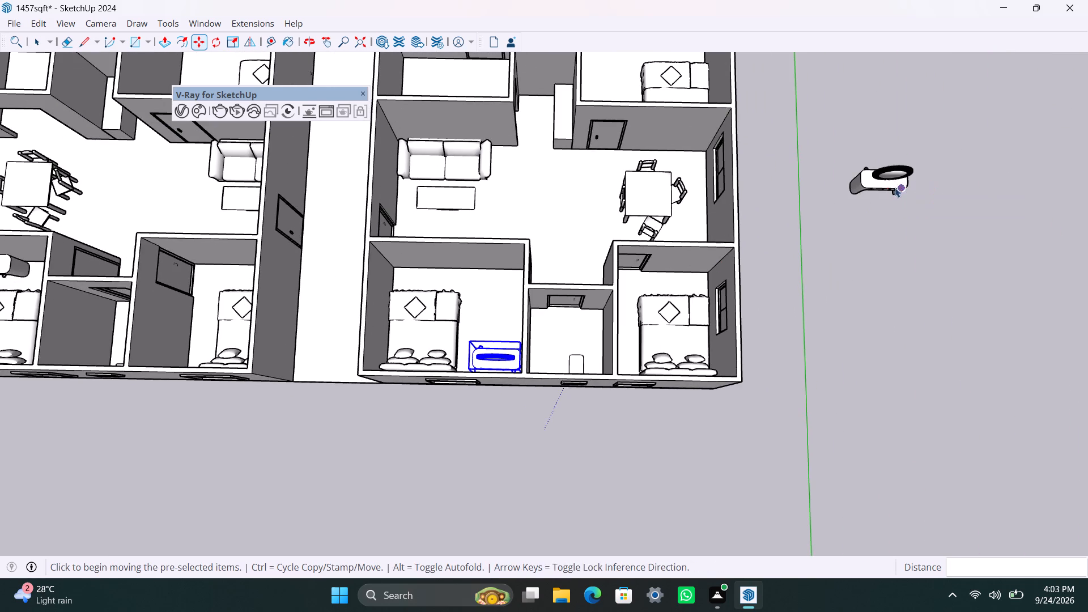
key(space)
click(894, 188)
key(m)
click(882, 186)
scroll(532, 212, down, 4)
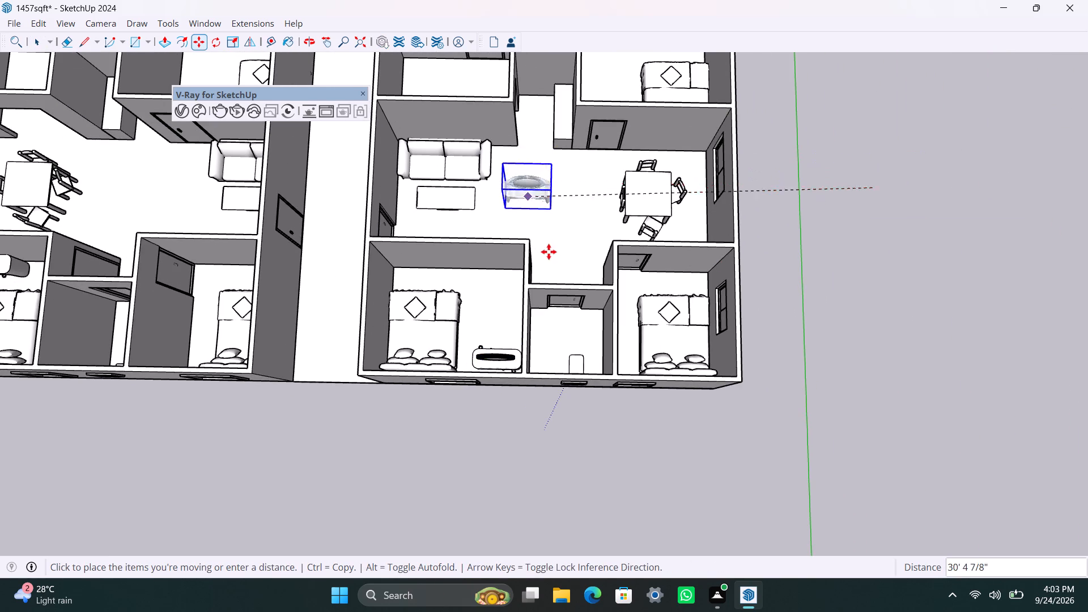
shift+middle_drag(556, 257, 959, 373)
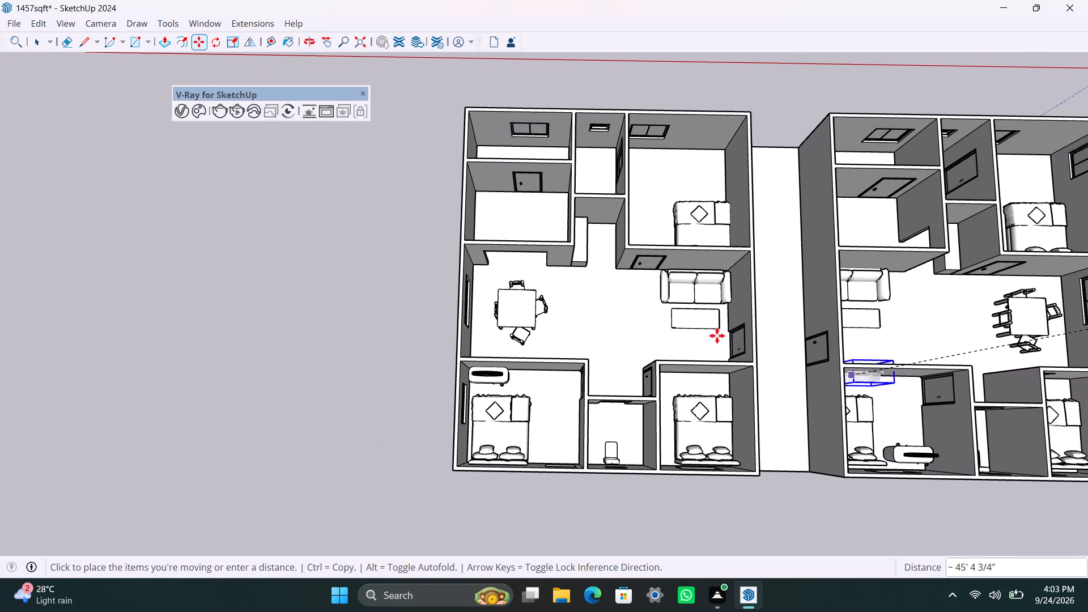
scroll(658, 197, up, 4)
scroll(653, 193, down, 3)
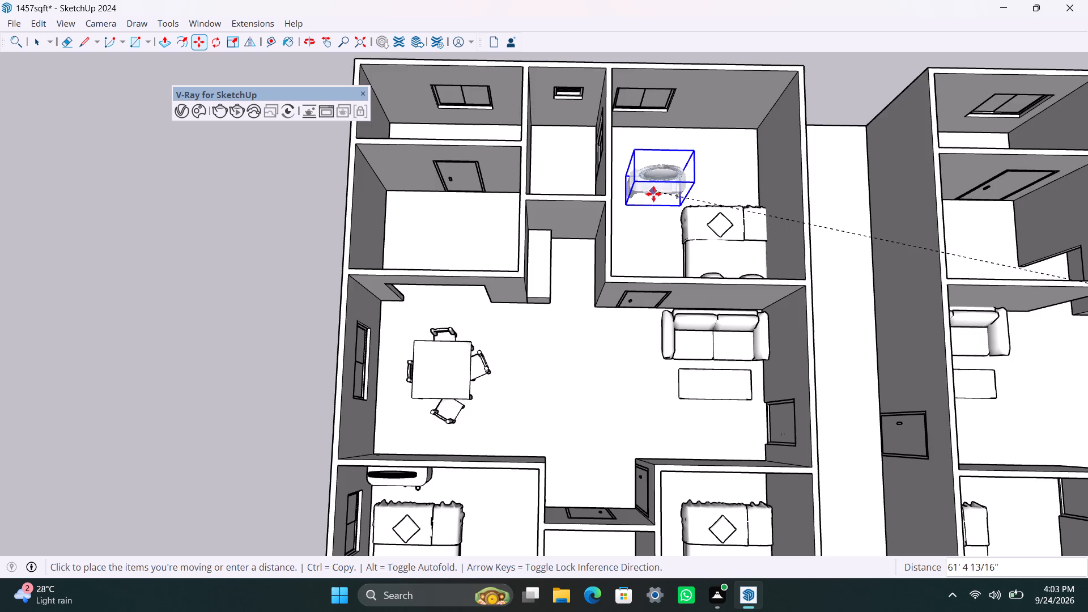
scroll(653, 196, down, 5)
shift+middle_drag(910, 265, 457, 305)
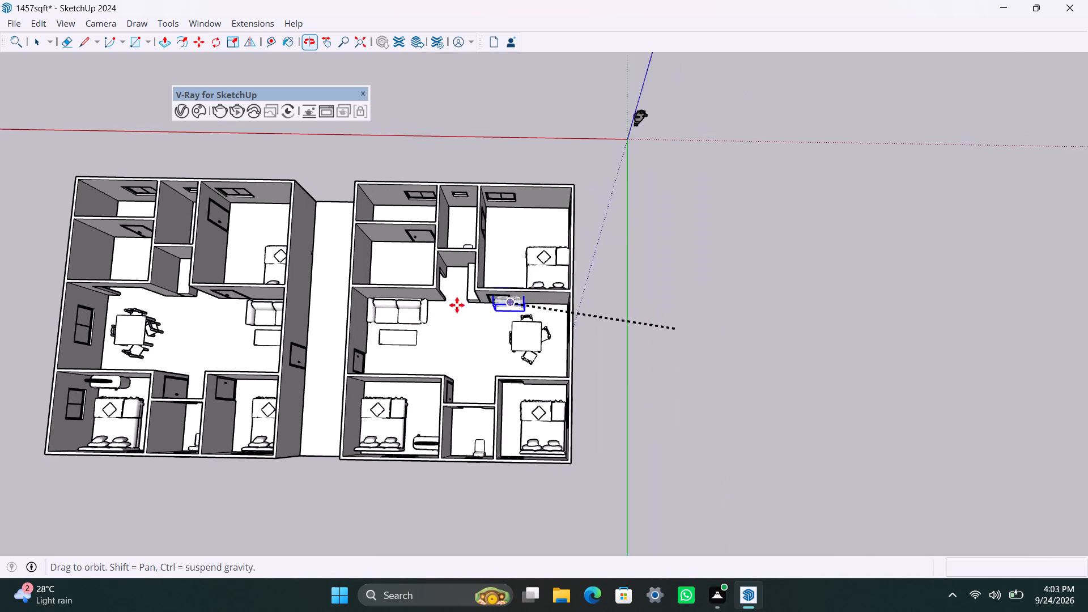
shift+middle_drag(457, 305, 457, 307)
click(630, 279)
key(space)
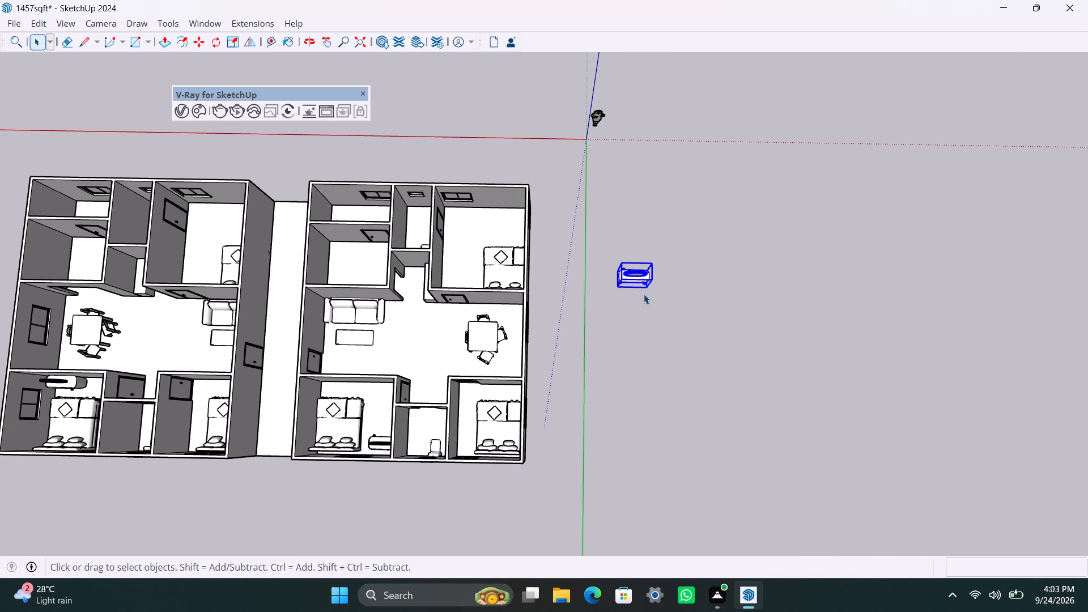
Rotate the outside dressing table by 90 degrees about the vertical axis.
scroll(644, 294, up, 11)
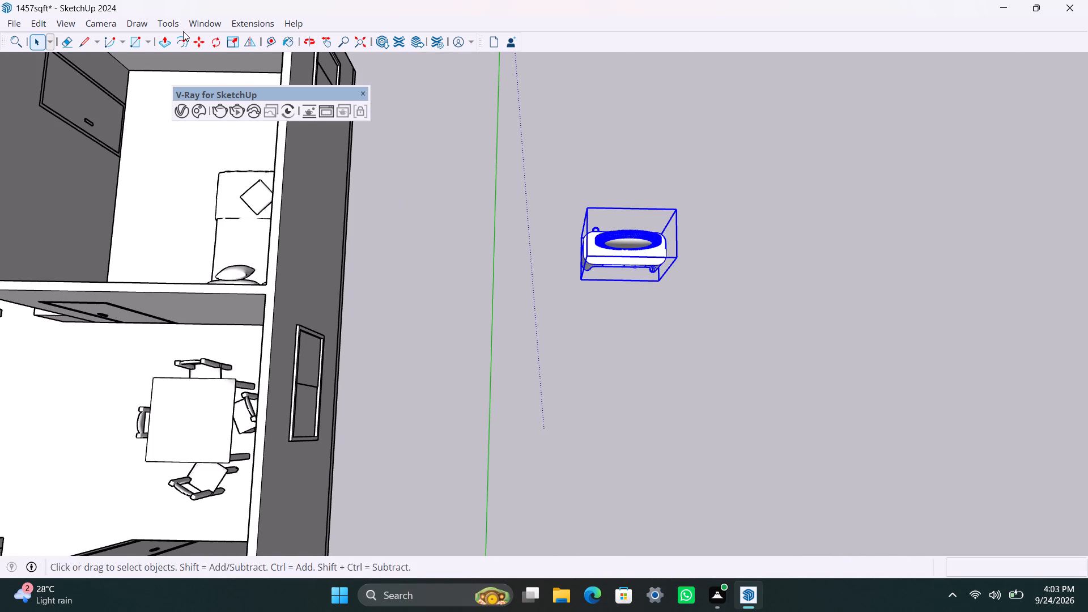
click(210, 39)
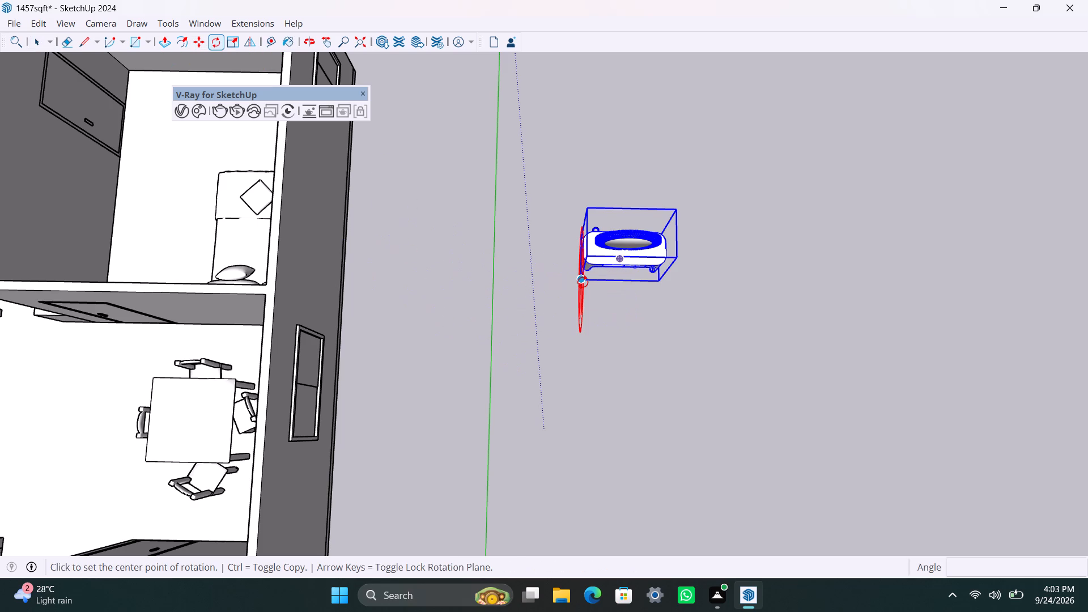
key(Left)
key(Left)
click(590, 284)
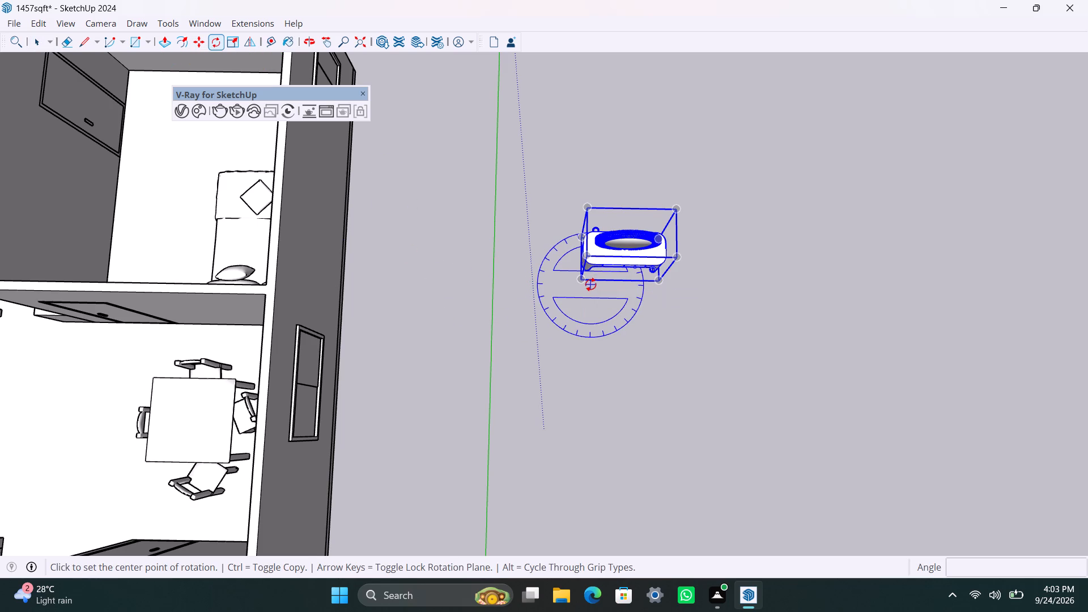
drag(649, 286, 654, 283)
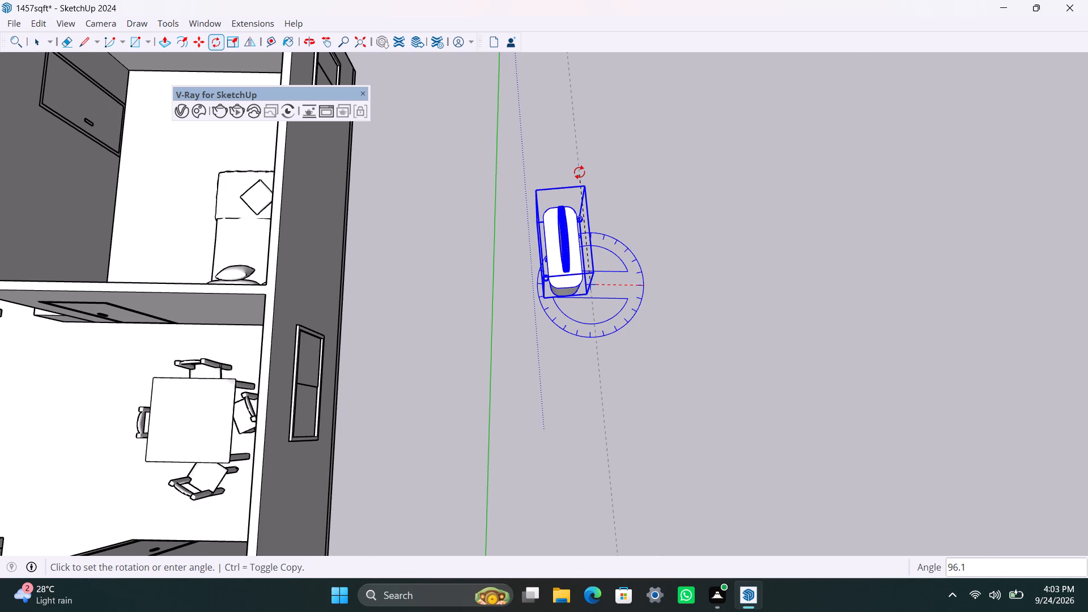
text(90)
key(Return)
key(space)
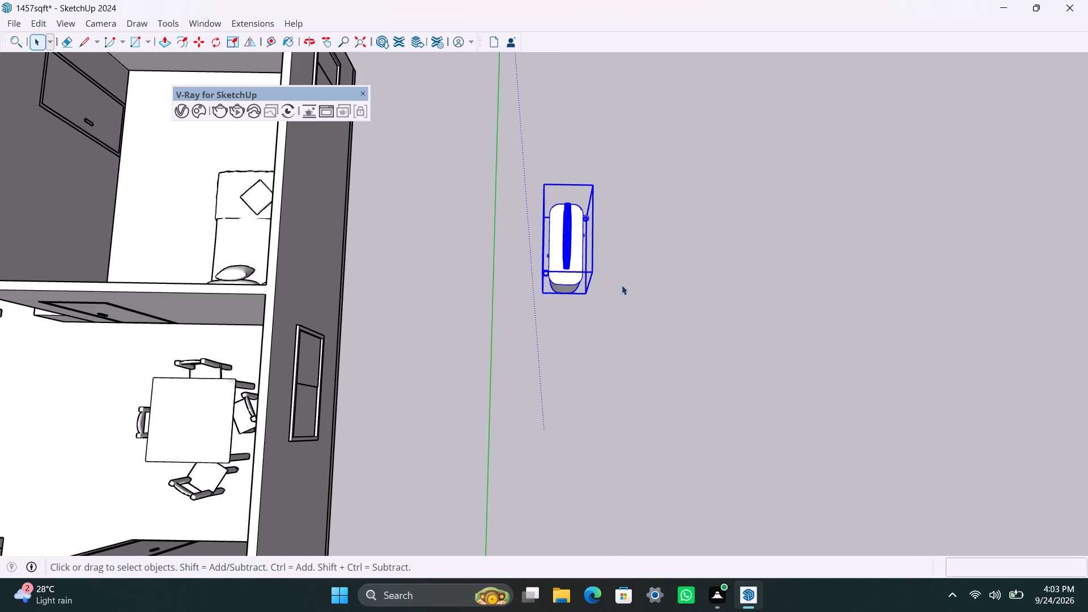
Move the turned dressing table into the bedroom behind the dining area, along the door-side wall facing the bed.
key(m)
click(539, 294)
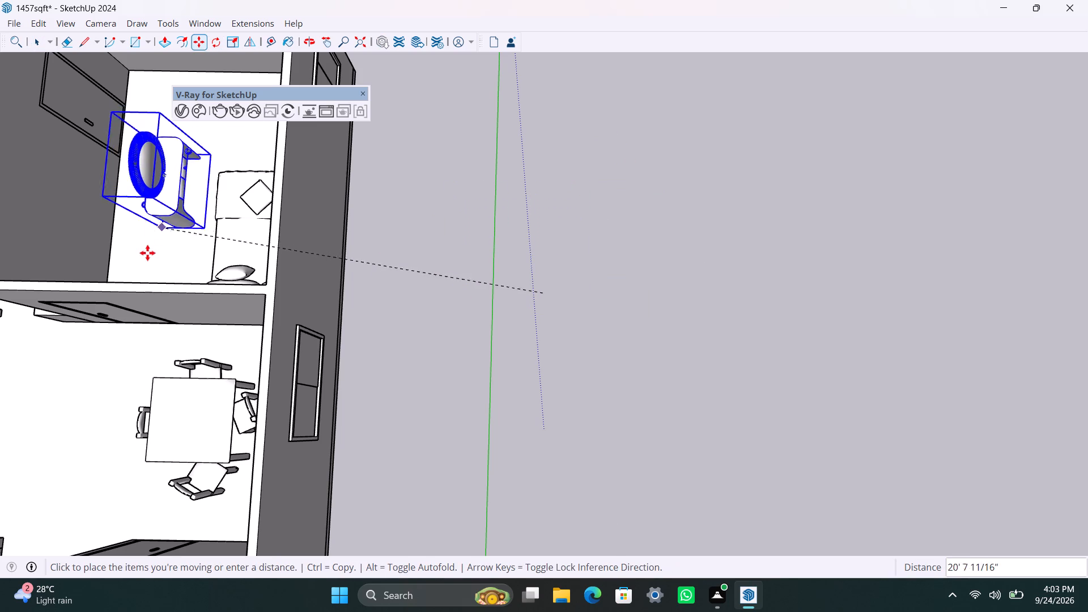
scroll(147, 253, up, 4)
shift+middle_drag(142, 250, 278, 312)
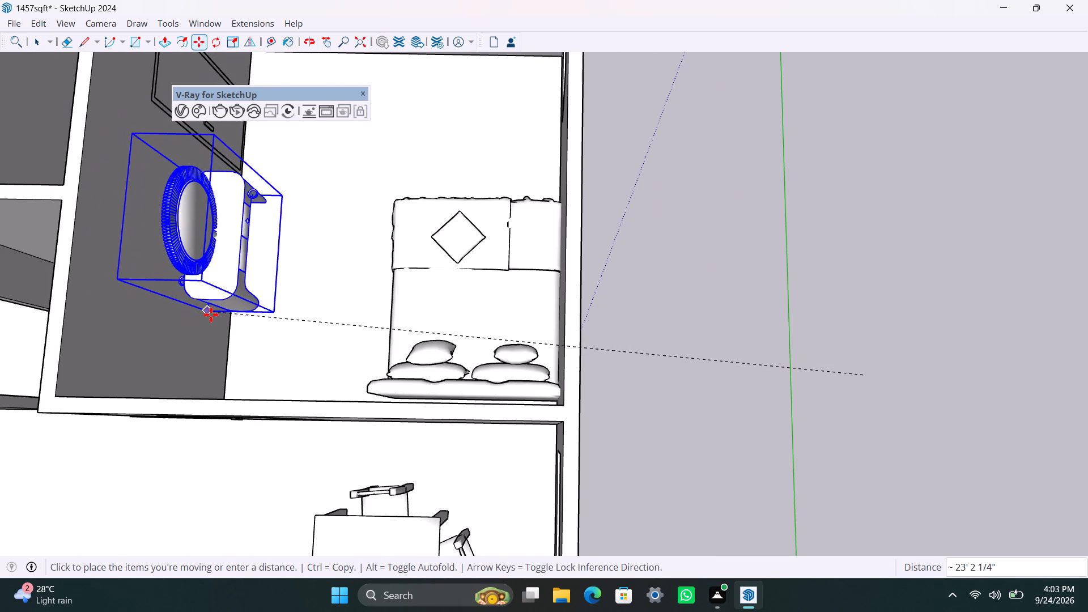
click(228, 336)
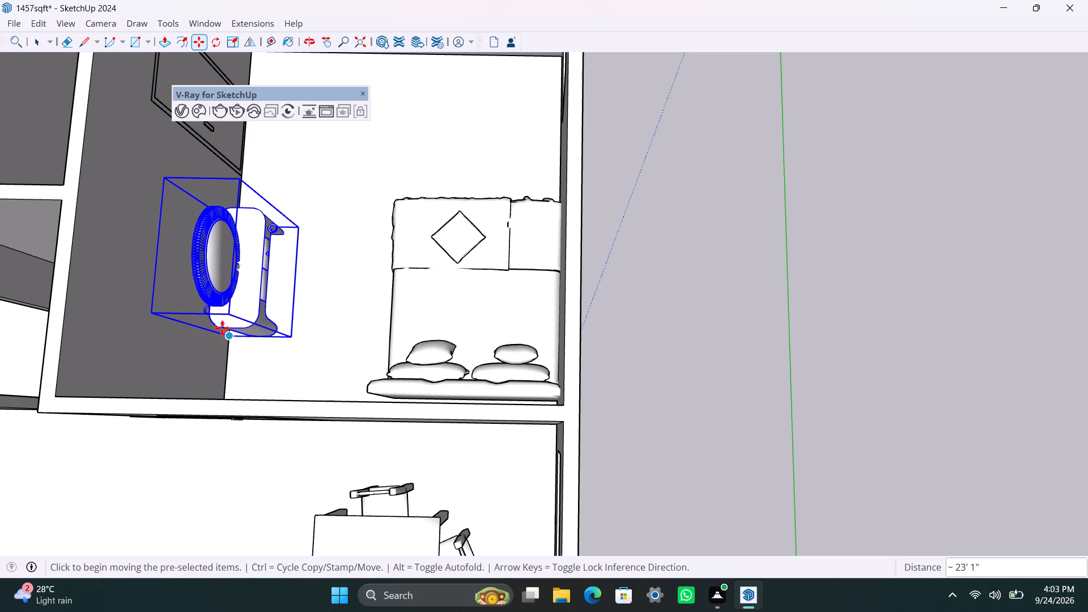
Copy the dressing table about 37 feet across into the matching bedroom of the unit farther from the origin, by its door-side wall.
click(235, 340)
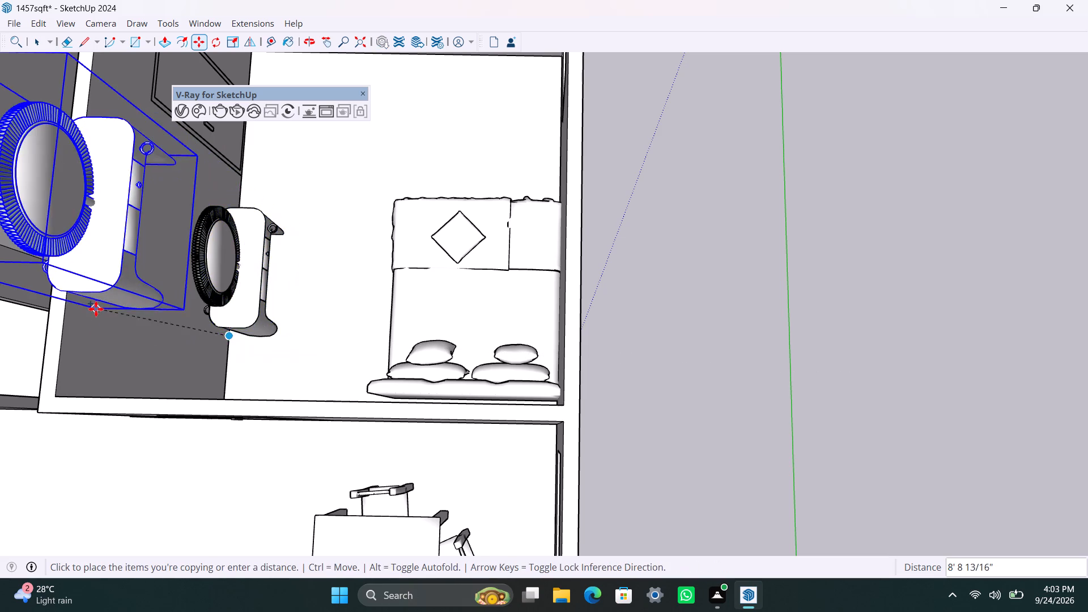
scroll(95, 311, down, 3)
shift+middle_drag(102, 322, 1087, 414)
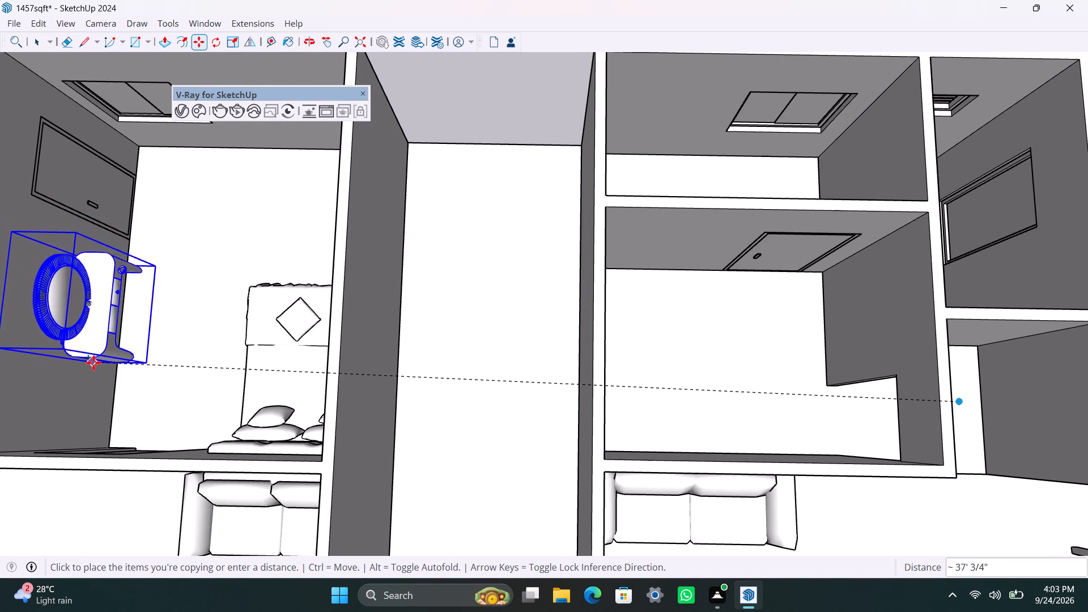
click(122, 371)
scroll(175, 381, up, 3)
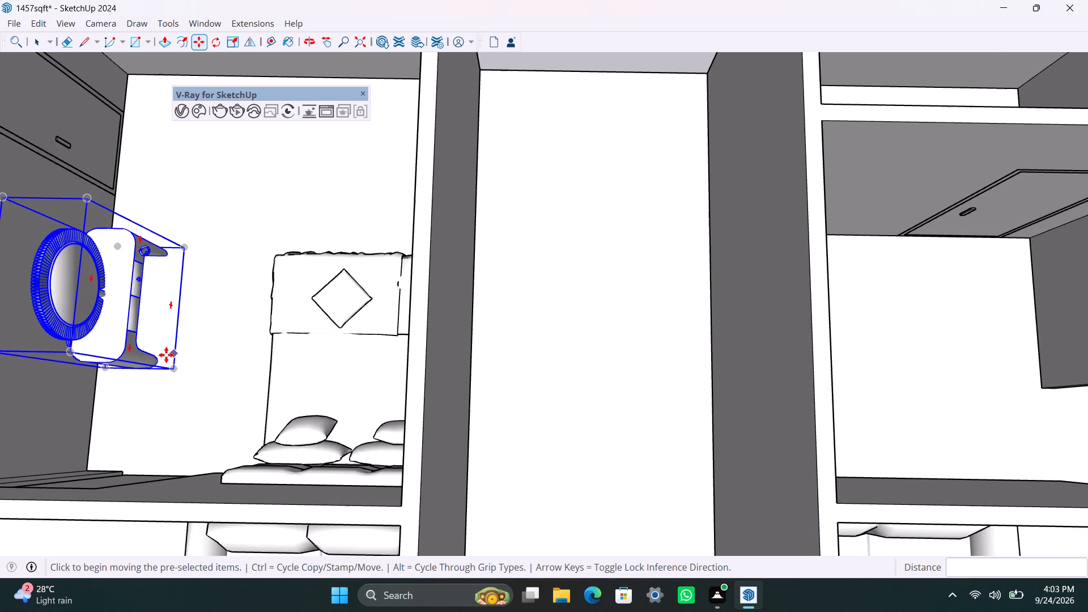
key(space)
Move the copied dressing table about 3 inches back against the door-side wall of its bedroom.
scroll(165, 353, up, 2)
middle_drag(167, 353, 5, 250)
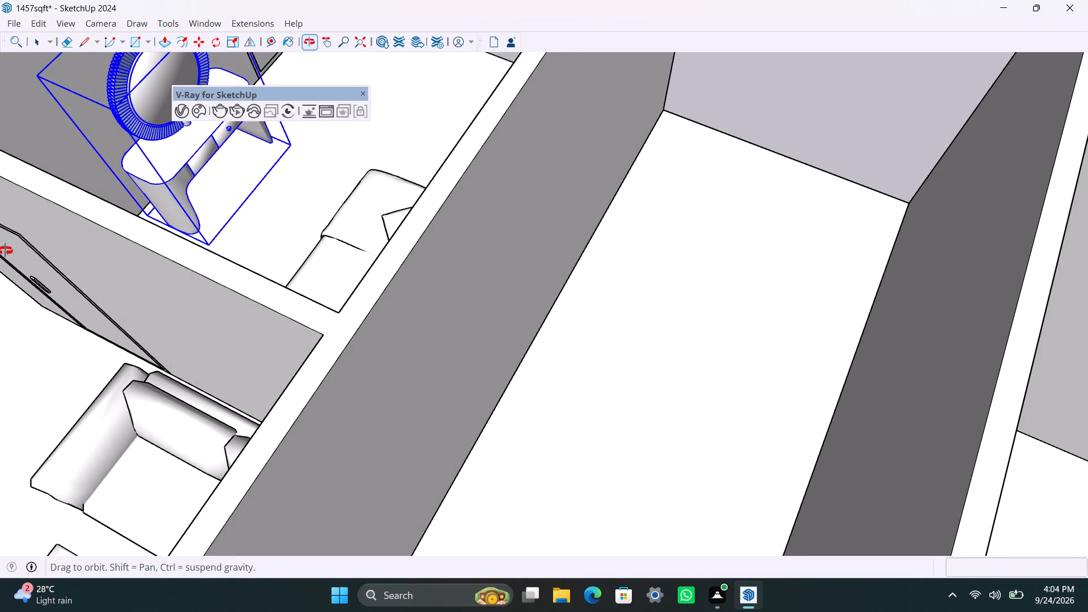
middle_drag(5, 250, 5, 254)
scroll(177, 267, up, 1)
scroll(191, 218, up, 5)
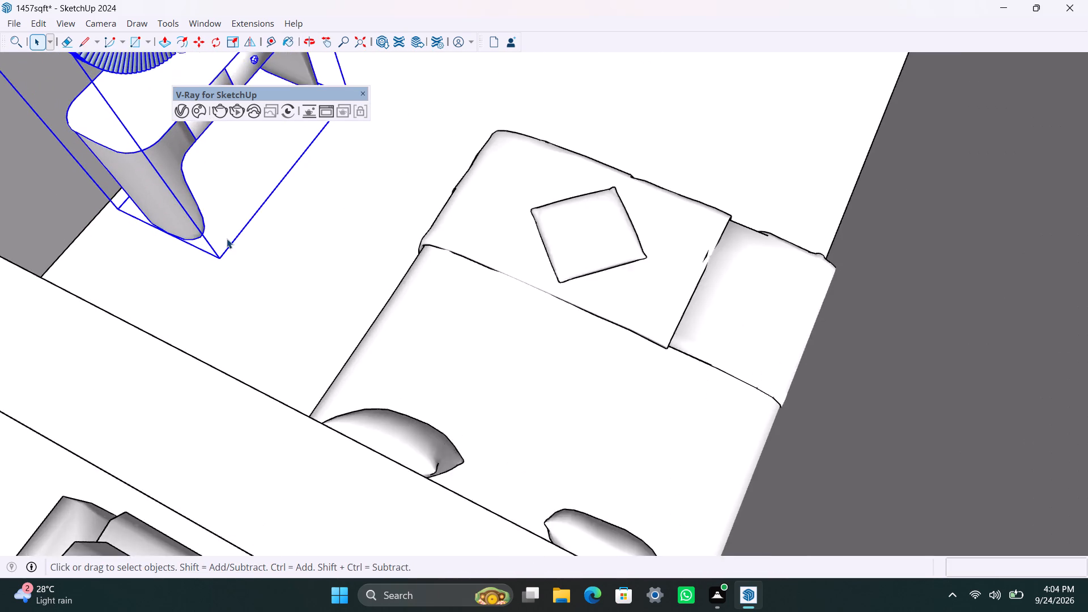
scroll(227, 239, up, 4)
middle_drag(186, 244, 34, 146)
scroll(236, 272, down, 10)
click(356, 42)
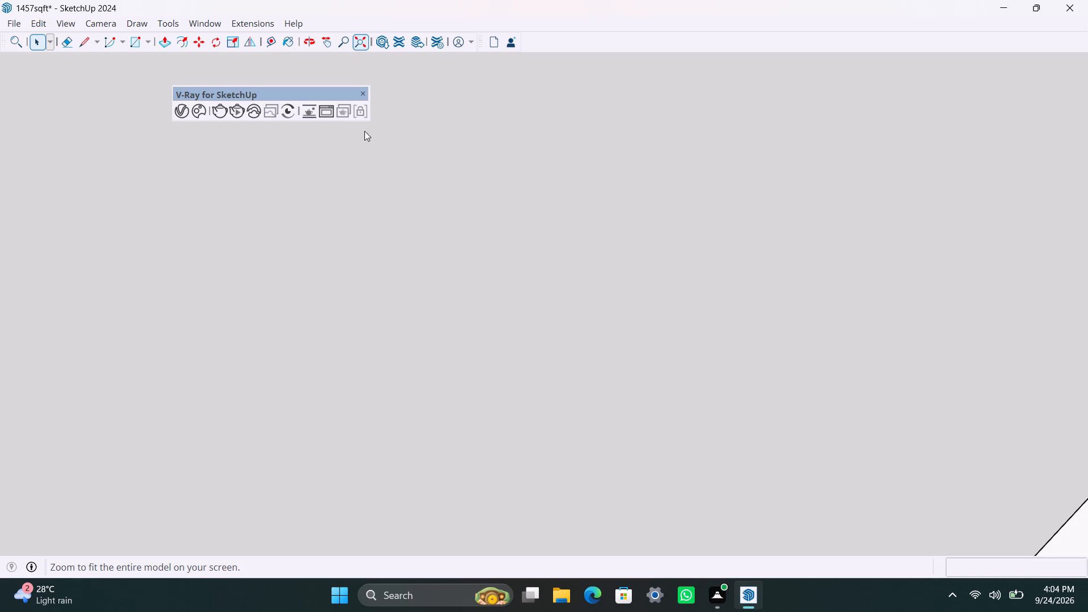
scroll(400, 318, down, 4)
middle_drag(430, 346, 702, 406)
scroll(343, 307, up, 6)
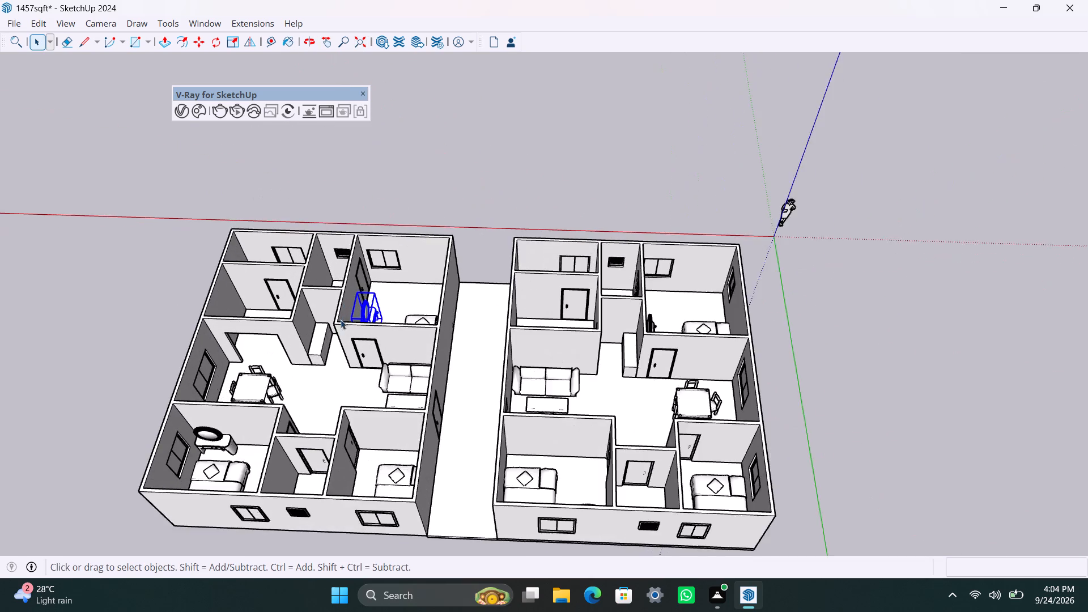
scroll(341, 320, up, 7)
middle_drag(393, 316, 401, 397)
scroll(422, 368, up, 8)
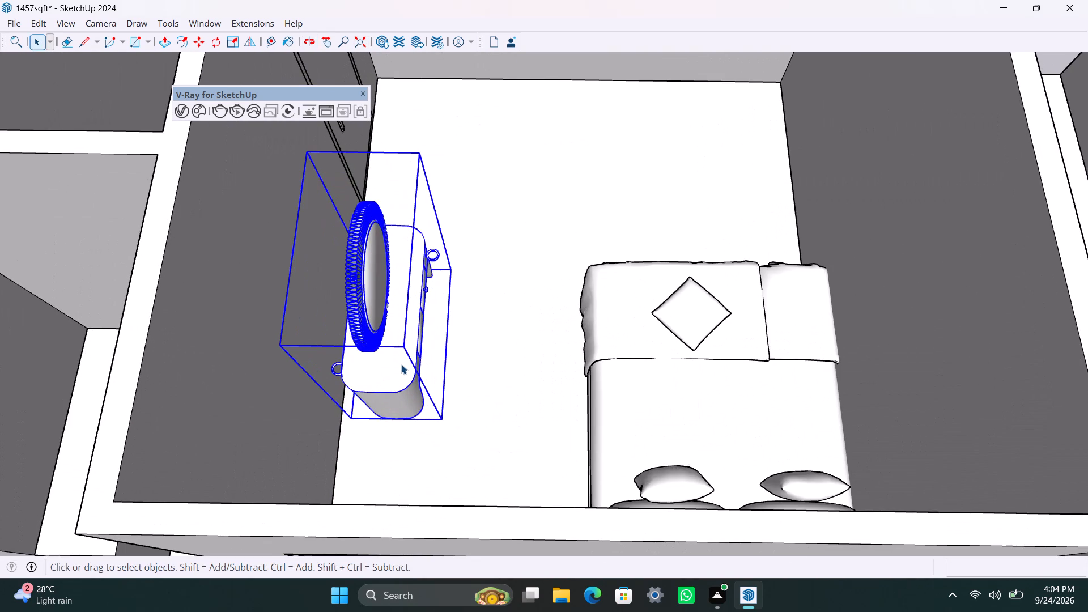
key(m)
click(351, 416)
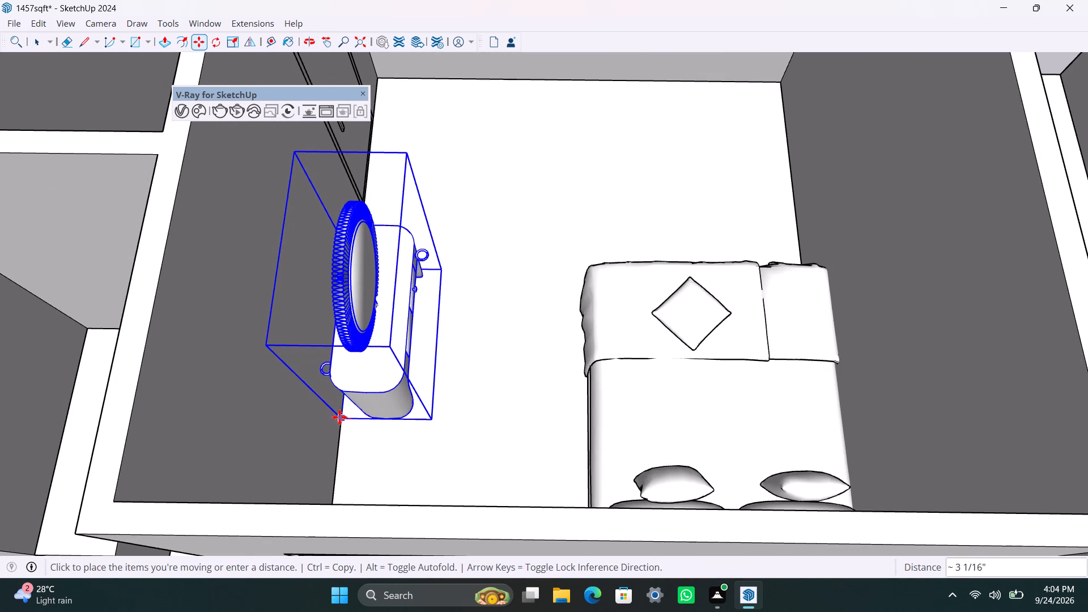
click(339, 417)
key(space)
Move the dressing table in the unit nearer the origin about 10 3/8" along the green axis, away from the dining-side wall.
scroll(386, 354, down, 17)
shift+middle_drag(441, 334, 435, 293)
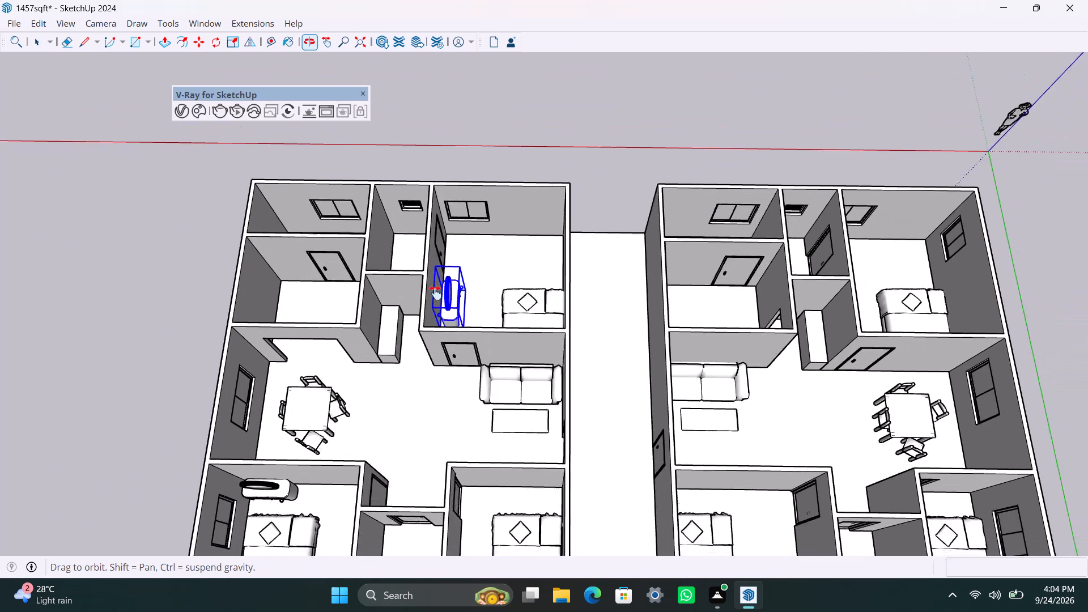
shift+middle_drag(435, 293, 348, 164)
scroll(691, 270, down, 2)
shift+middle_drag(686, 262, 596, 444)
scroll(623, 358, up, 7)
shift+middle_drag(618, 349, 460, 320)
scroll(457, 328, up, 2)
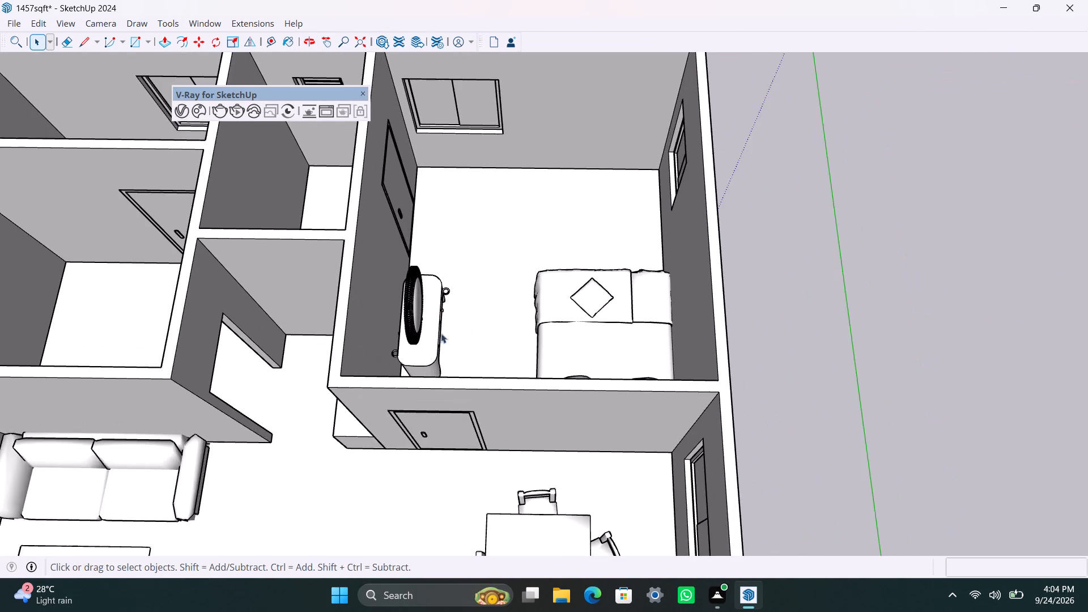
scroll(428, 334, up, 2)
middle_drag(423, 354, 420, 381)
click(412, 366)
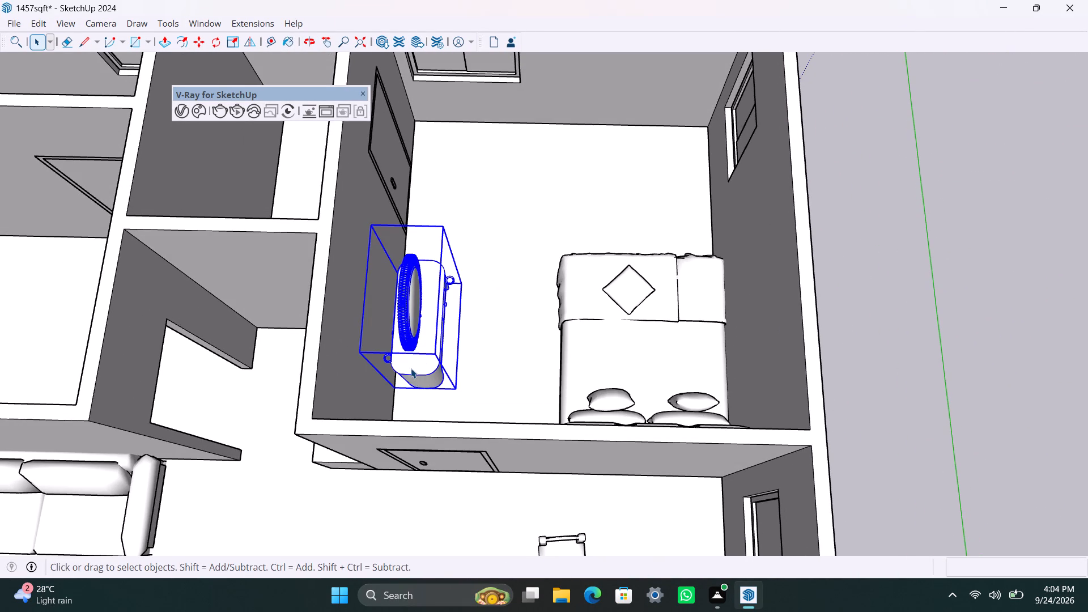
key(m)
click(410, 368)
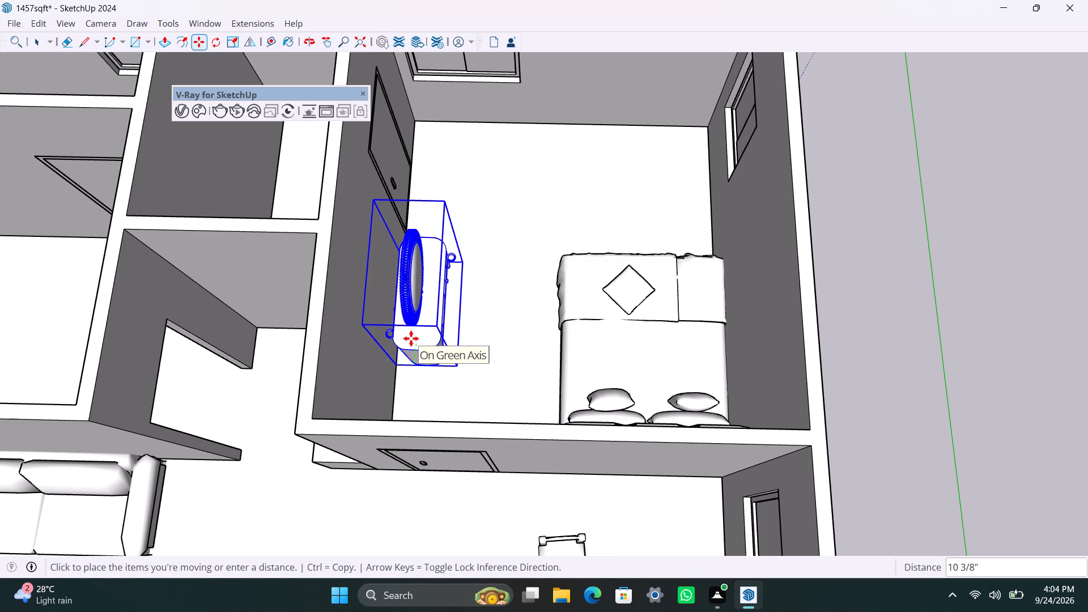
click(411, 338)
key(space)
click(478, 358)
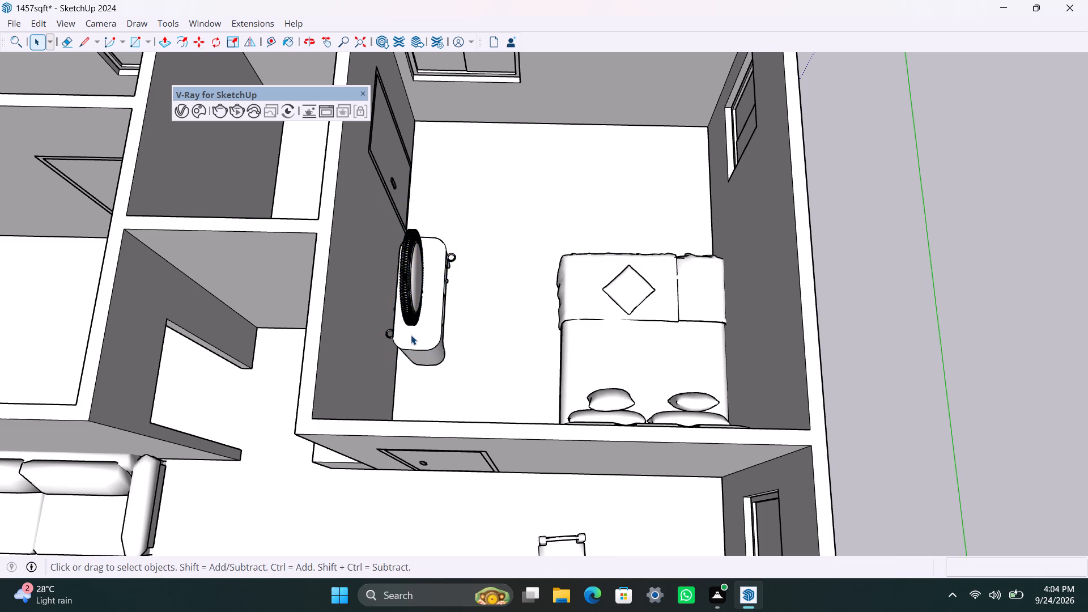
Open the dressing table component for editing and inspect the ring on its side.
scroll(410, 335, up, 5)
middle_drag(410, 334, 613, 275)
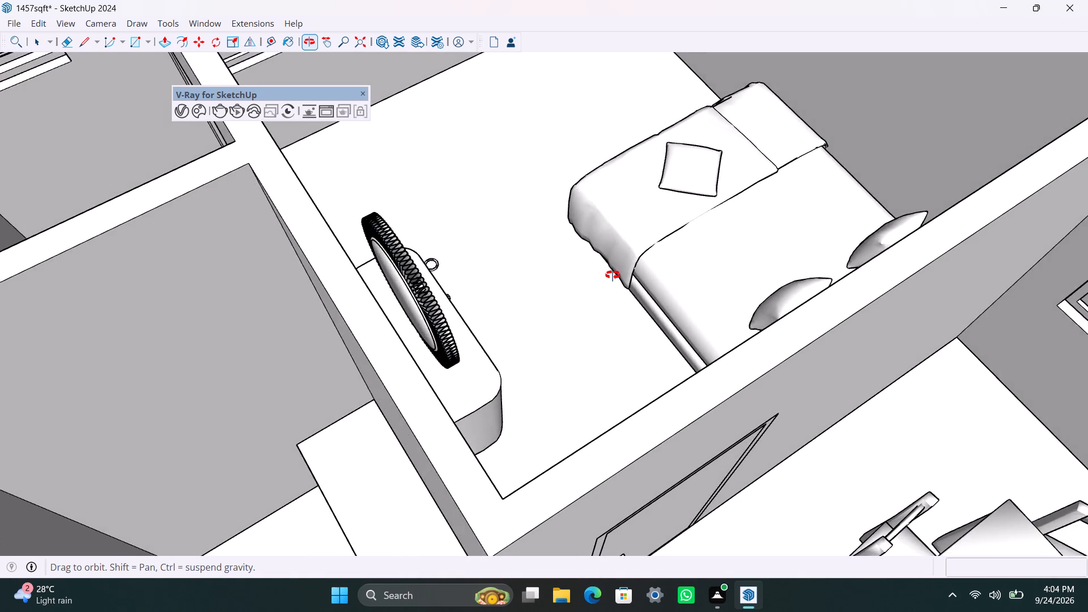
middle_drag(613, 275, 192, 295)
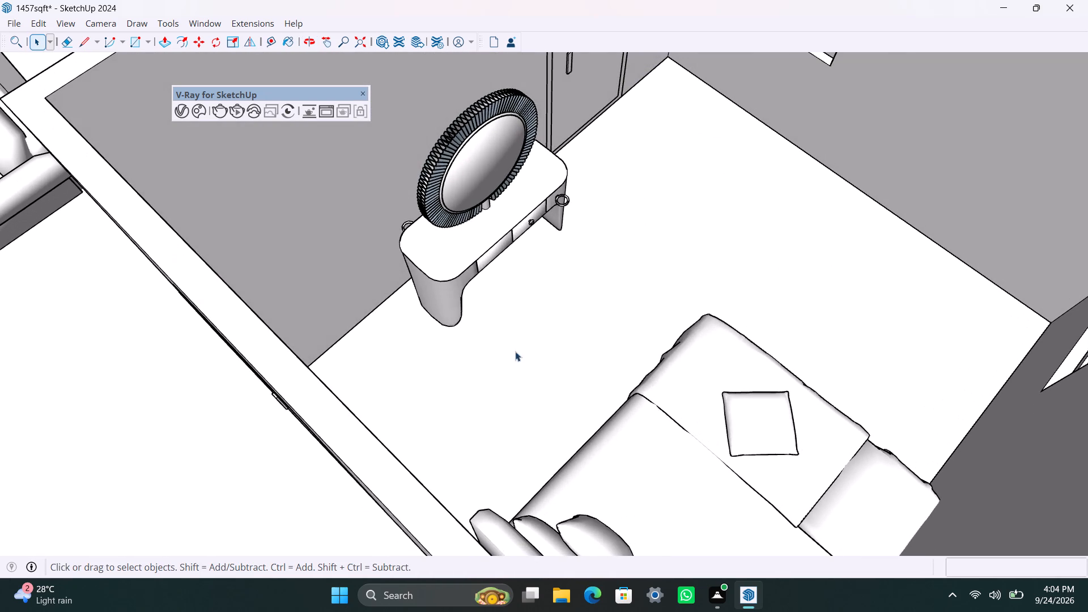
click(561, 202)
double_click(561, 202)
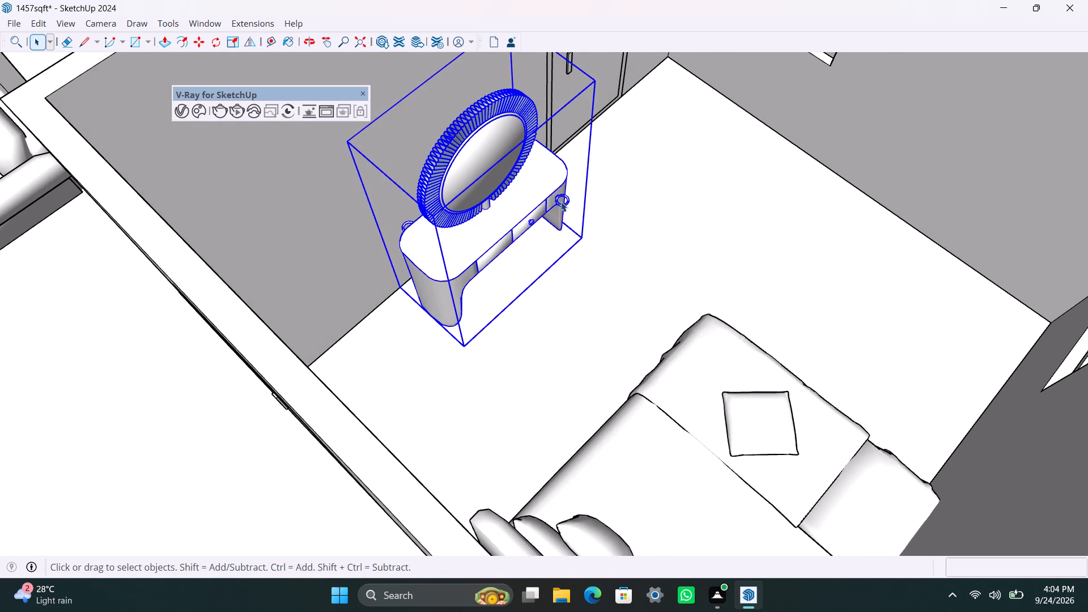
click(561, 202)
click(561, 203)
scroll(555, 204, up, 4)
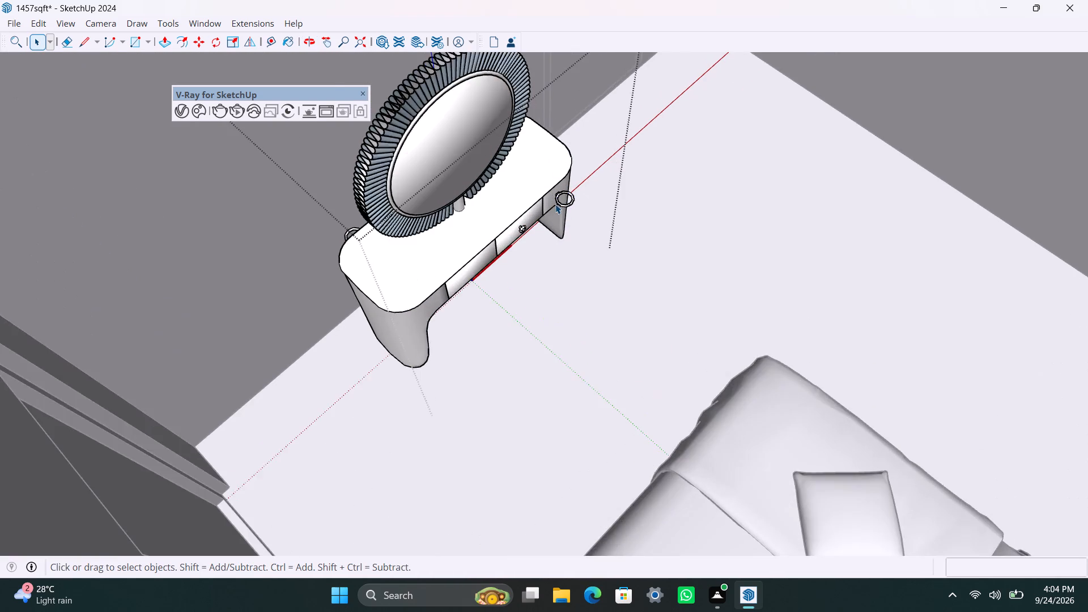
scroll(555, 204, up, 1)
click(558, 199)
click(558, 198)
scroll(516, 289, down, 6)
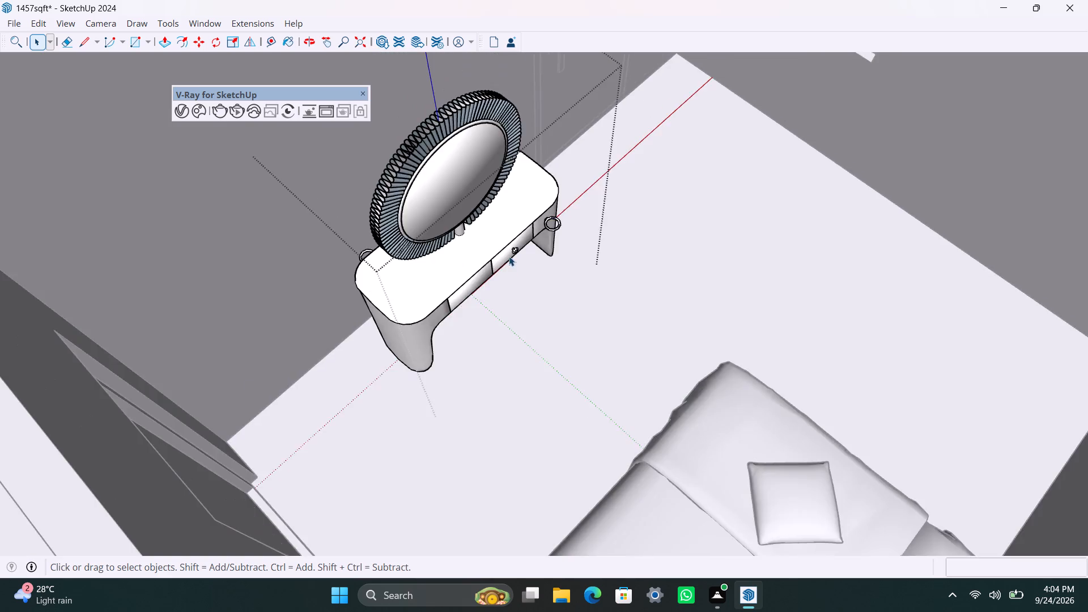
scroll(509, 256, down, 7)
click(805, 443)
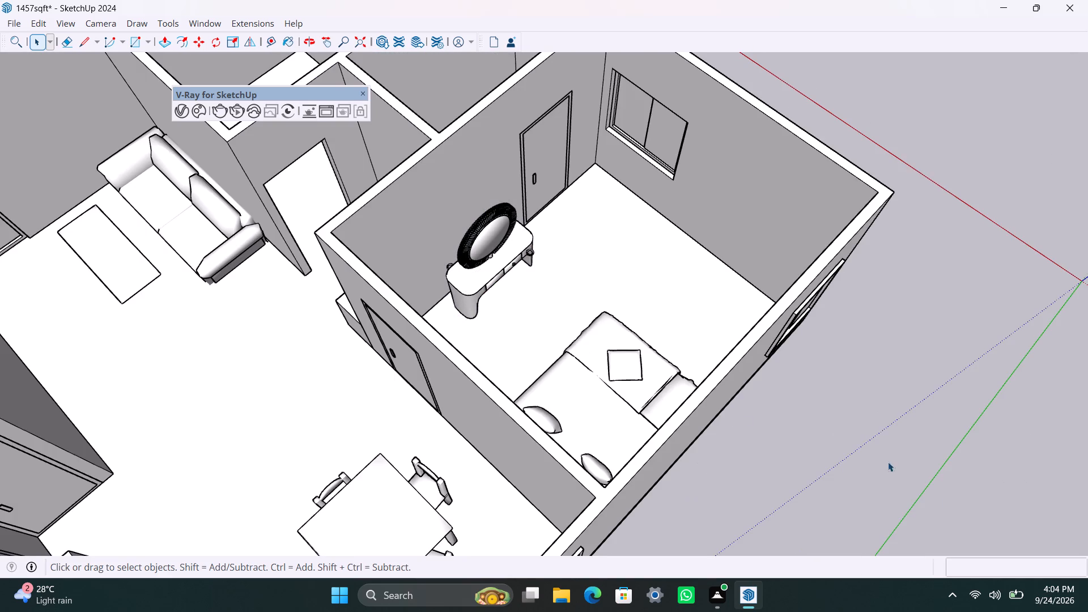
Examine the furnished layout of both units and the empty rooms beyond the farther unit's dining area.
scroll(646, 388, down, 4)
scroll(471, 335, down, 4)
middle_drag(434, 381, 617, 372)
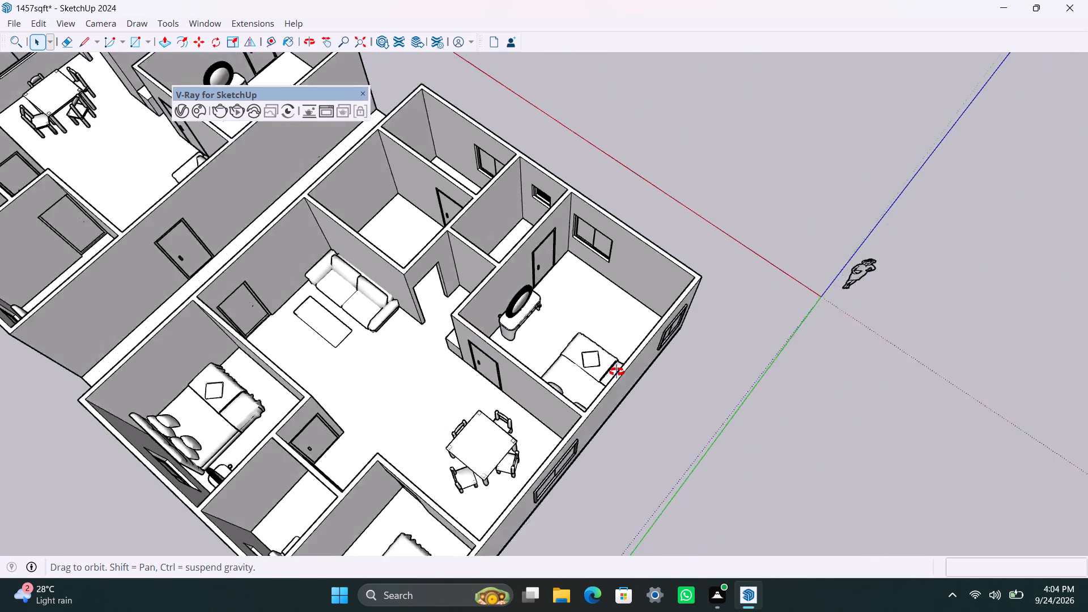
middle_drag(617, 372, 636, 366)
scroll(586, 388, down, 4)
shift+middle_drag(549, 420, 759, 380)
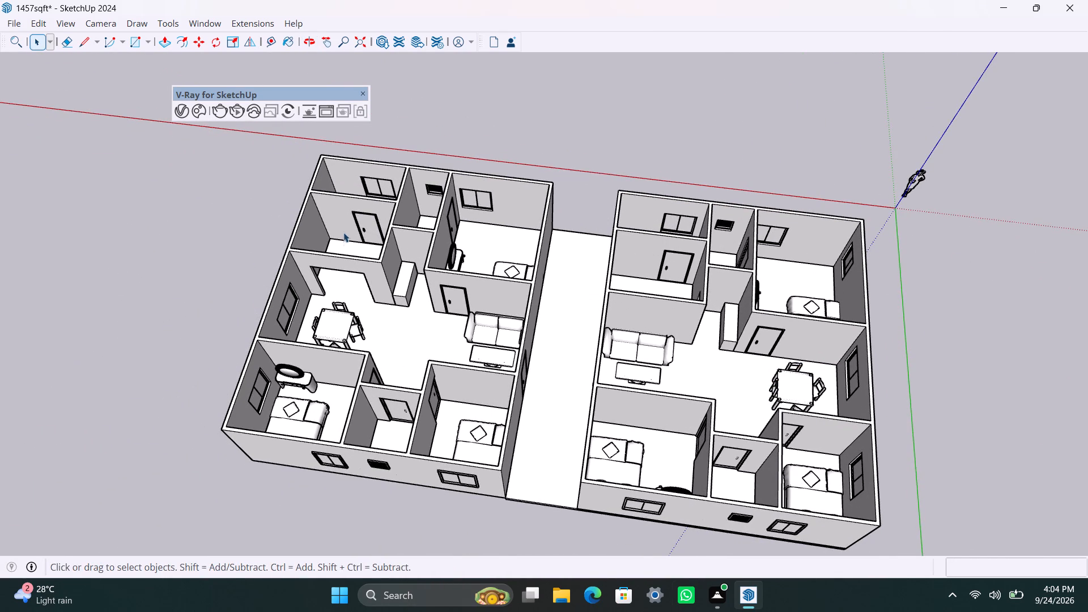
scroll(343, 237, up, 2)
shift+middle_drag(347, 240, 456, 265)
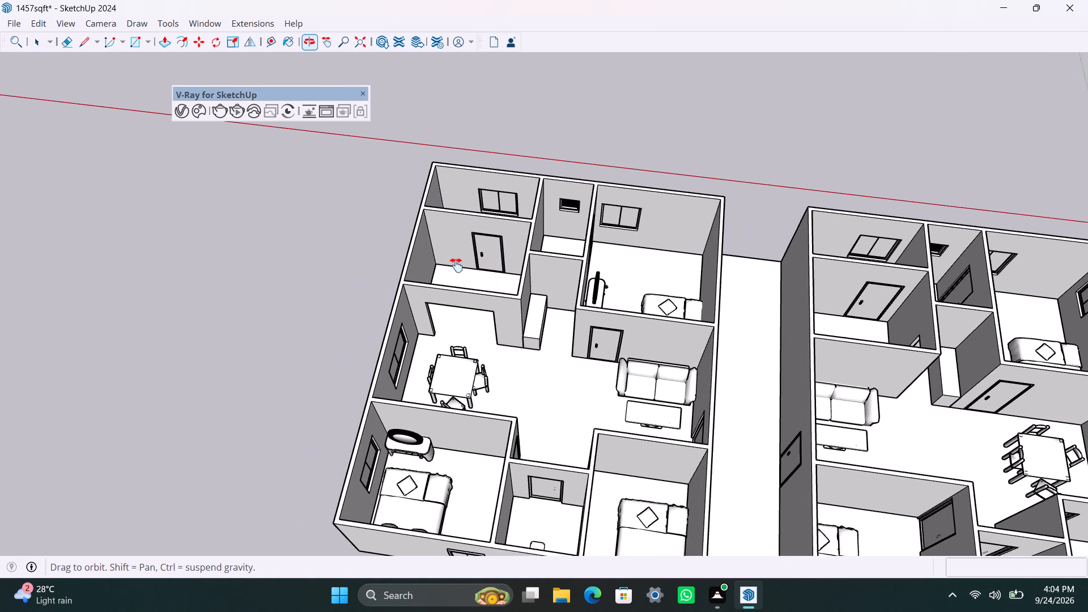
shift+middle_drag(456, 265, 352, 231)
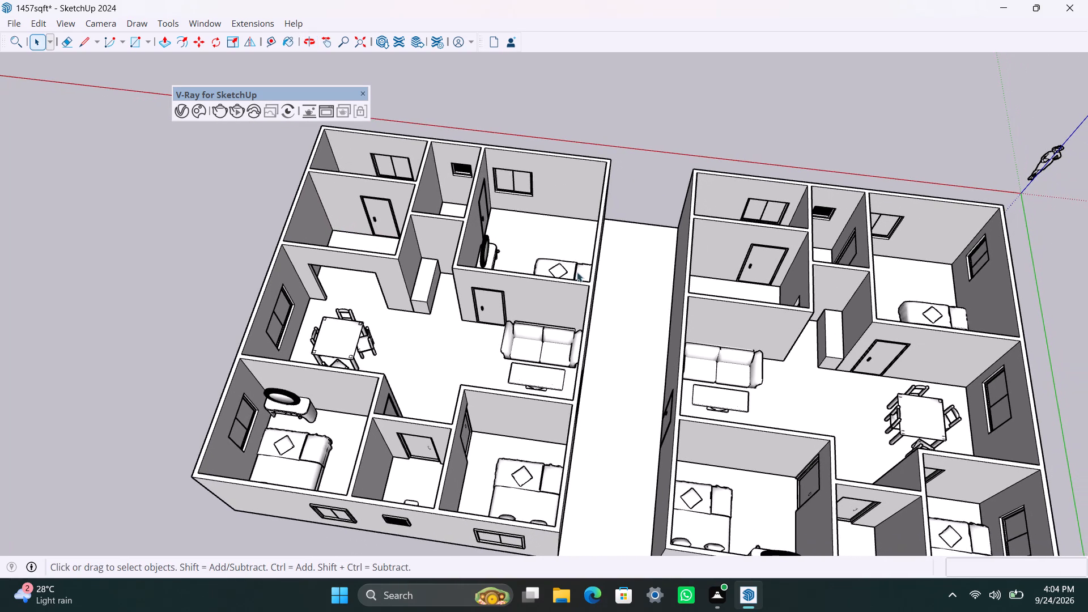
scroll(517, 369, down, 2)
scroll(356, 361, up, 3)
shift+middle_drag(364, 317, 431, 433)
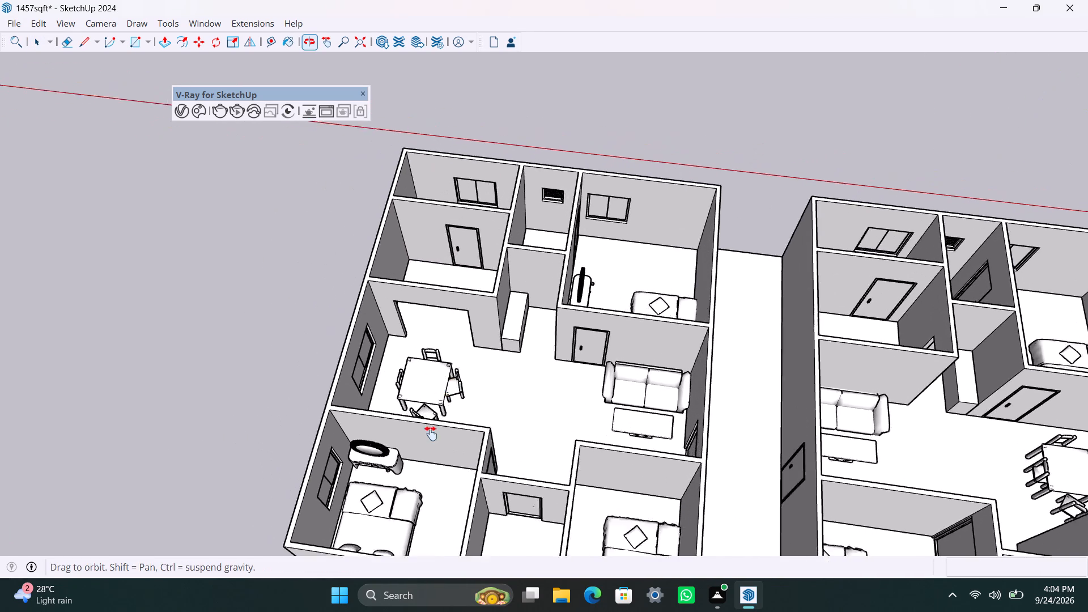
shift+middle_drag(431, 433, 430, 437)
scroll(419, 369, up, 3)
Search the downloaded Chaos Cosmos assets for "washing".
click(207, 114)
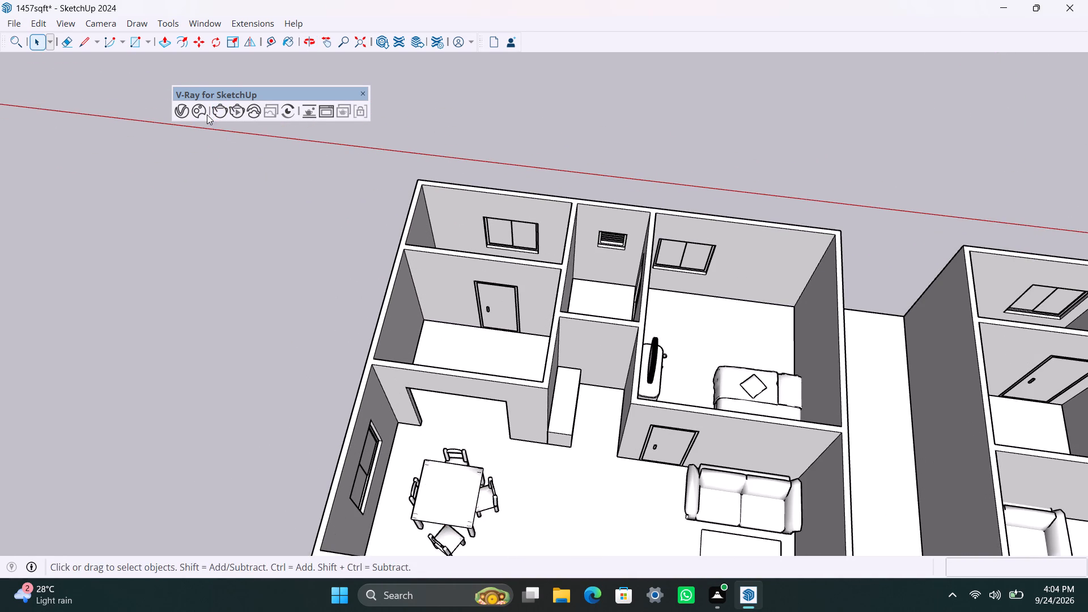
click(194, 111)
drag(171, 39, 139, 46)
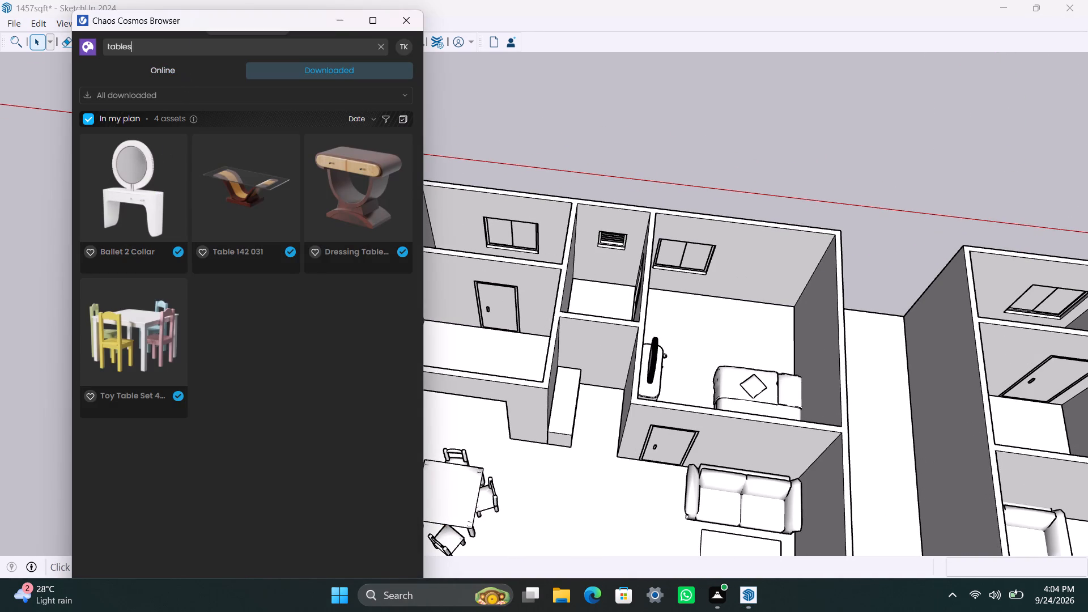
drag(137, 47, 96, 53)
text(WAS)
click(186, 50)
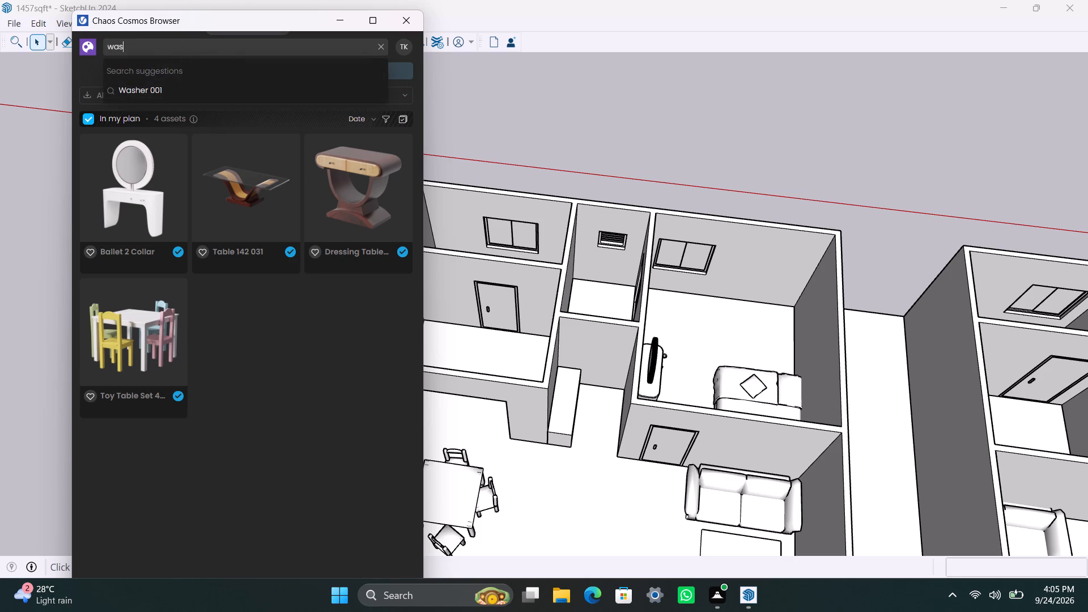
text(HING)
key(space)
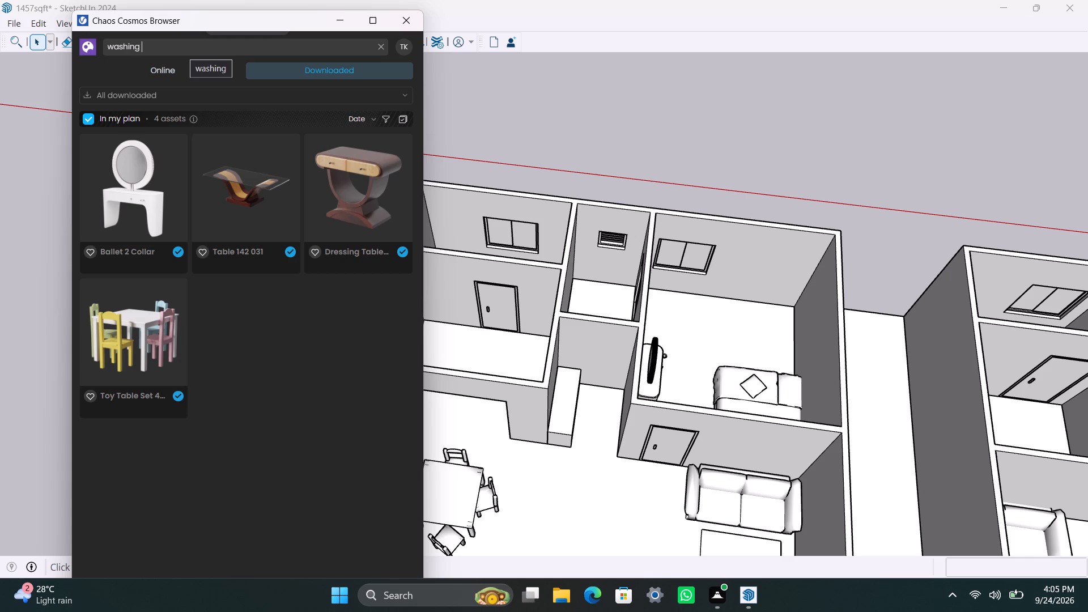
key(Return)
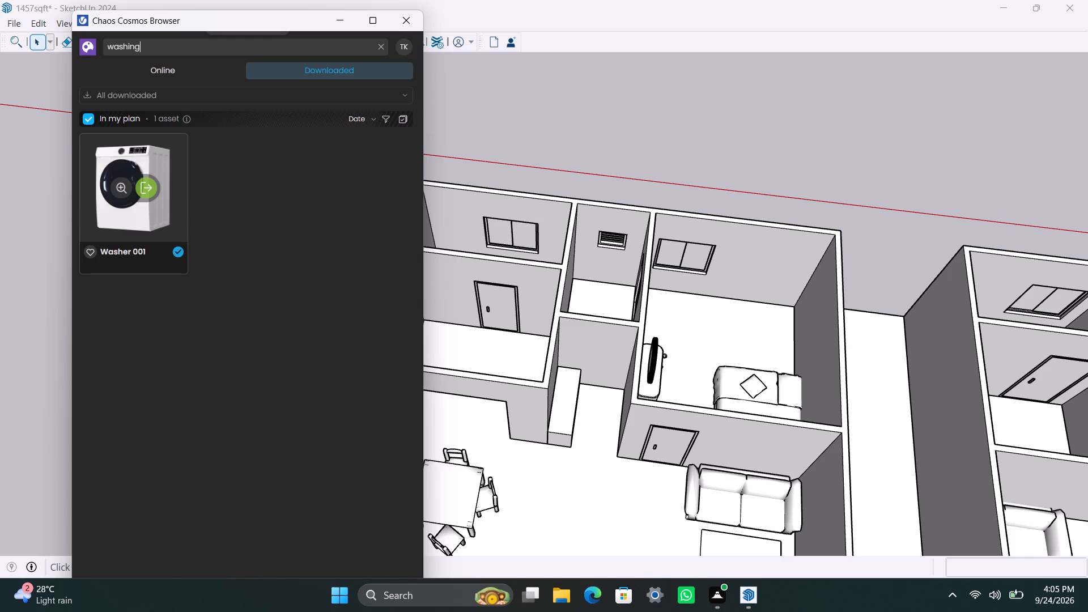
Import Washer 001 and place it in the outer corner of the farther unit's small windowed room, beyond the room adjoining the dining area.
click(146, 190)
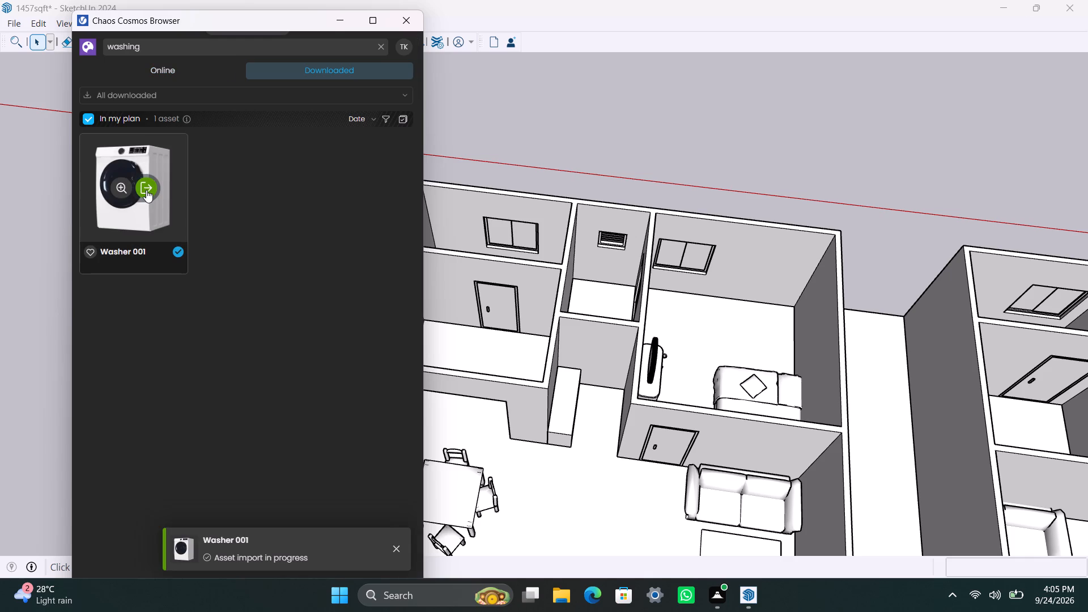
scroll(472, 284, up, 2)
middle_drag(470, 277, 450, 426)
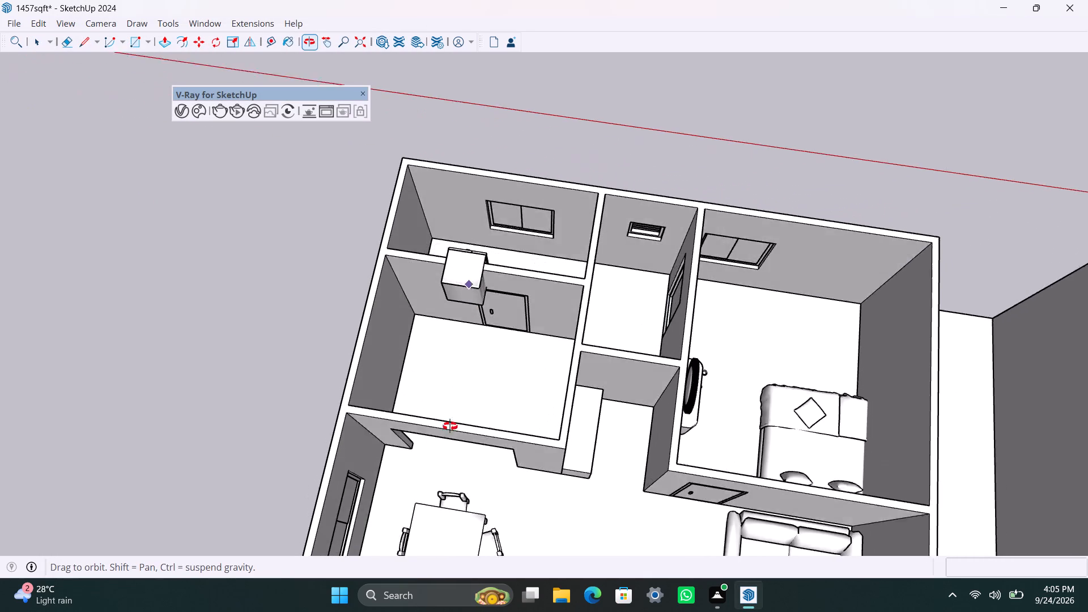
middle_drag(450, 426, 448, 449)
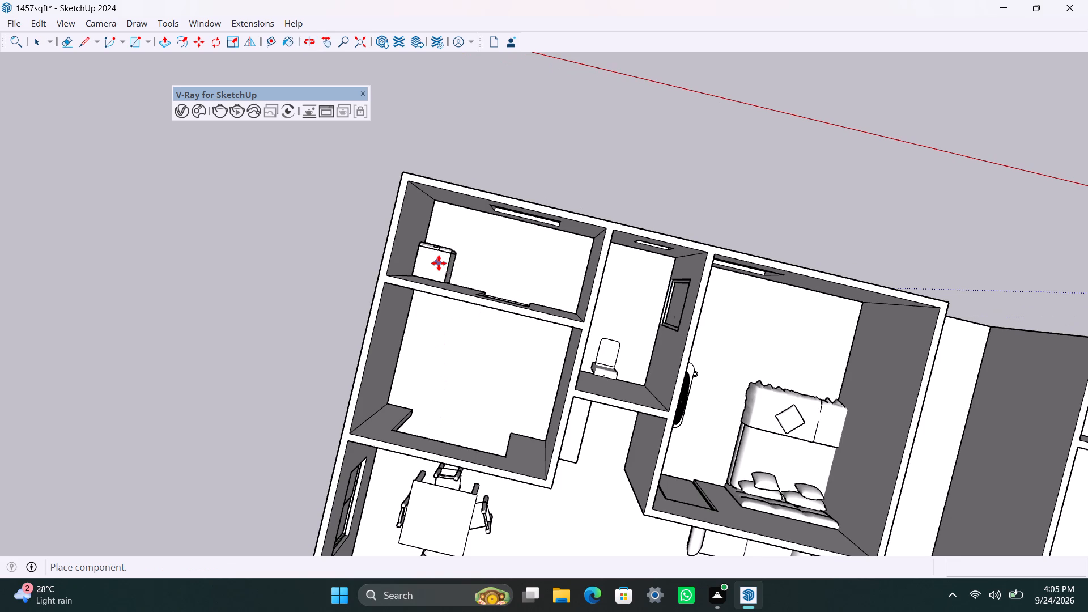
click(438, 263)
scroll(622, 347, down, 6)
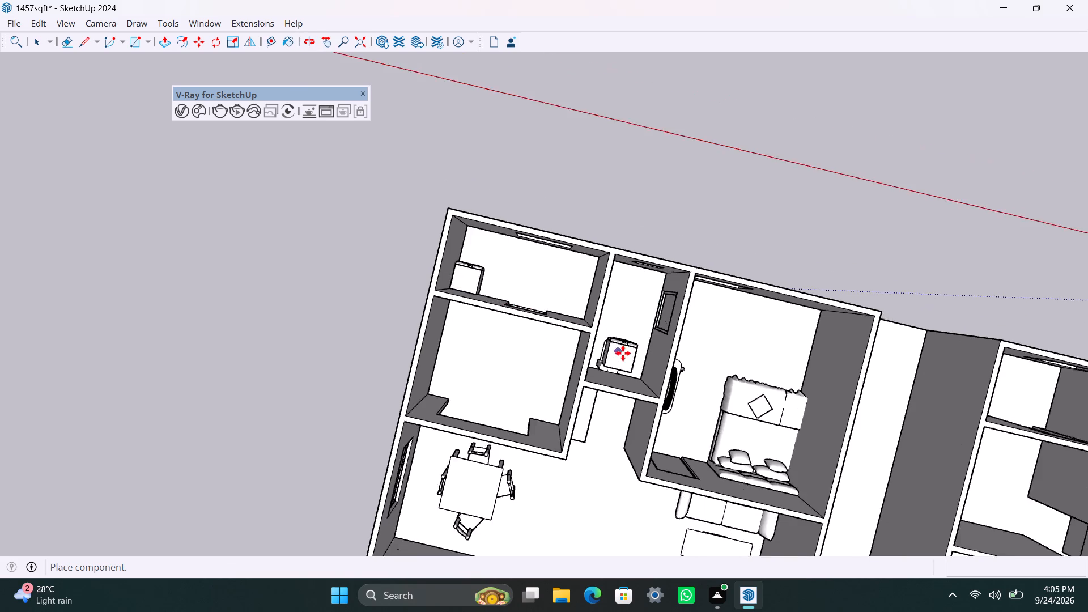
Place a second washer in the nearer unit's small windowed room, in the corner by the passage between the units.
scroll(623, 353, down, 4)
shift+middle_drag(675, 410, 272, 185)
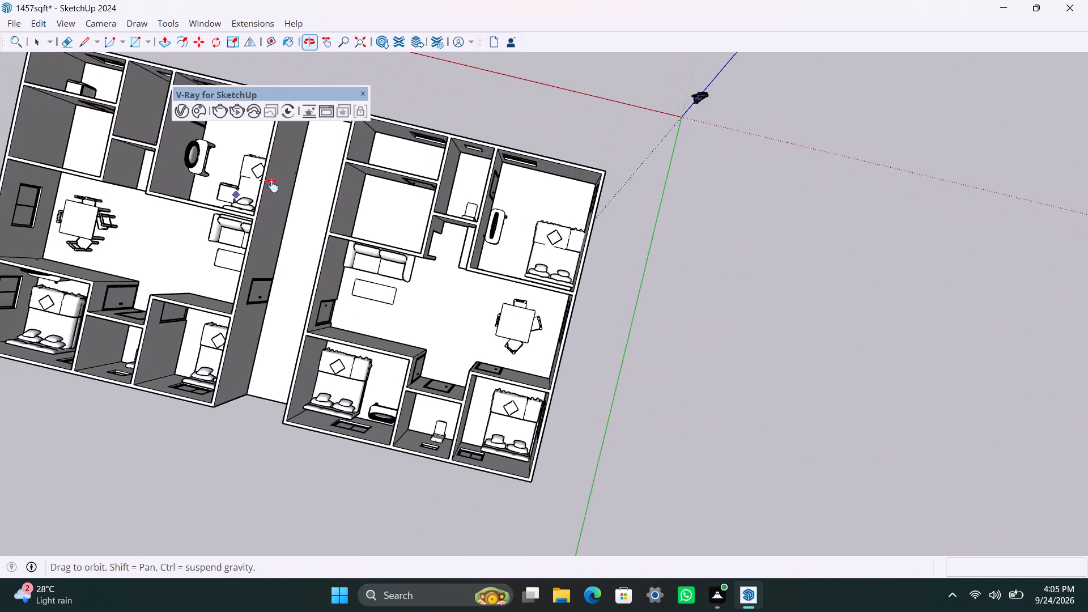
shift+middle_drag(272, 185, 341, 260)
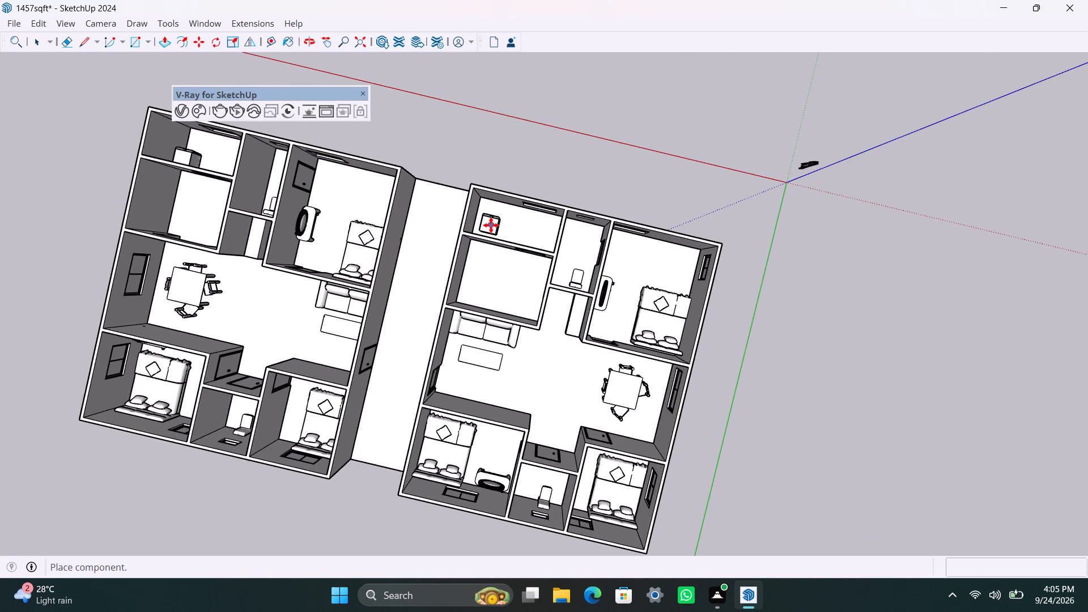
scroll(491, 225, up, 8)
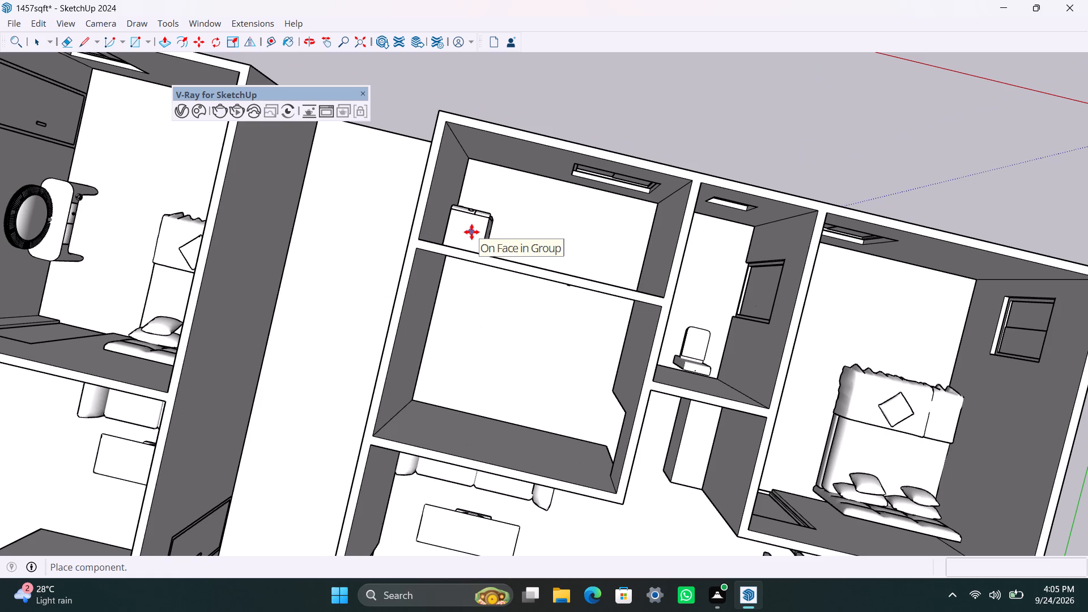
click(471, 232)
key(space)
click(613, 109)
Examine both units' layouts and the empty room adjoining the farther unit's dining area.
scroll(549, 283, down, 9)
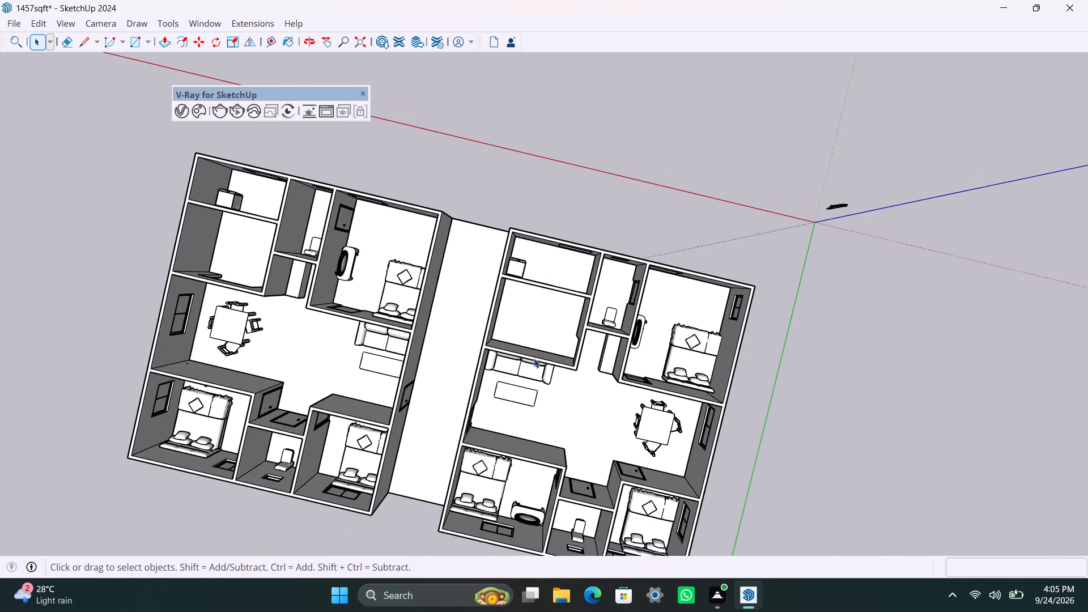
middle_drag(534, 358, 569, 280)
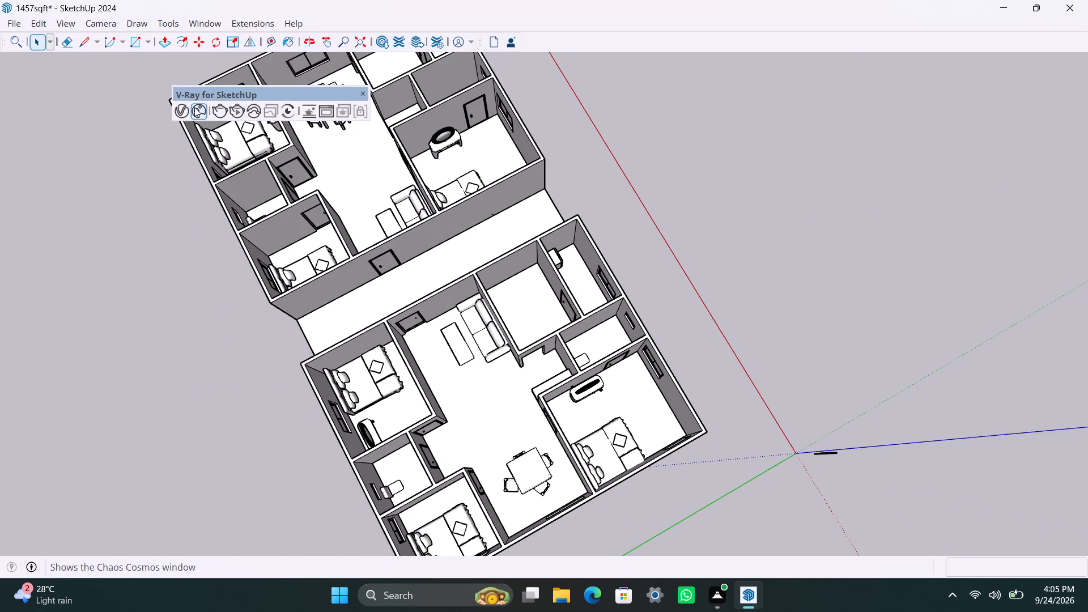
scroll(355, 313, down, 10)
middle_drag(335, 422, 743, 285)
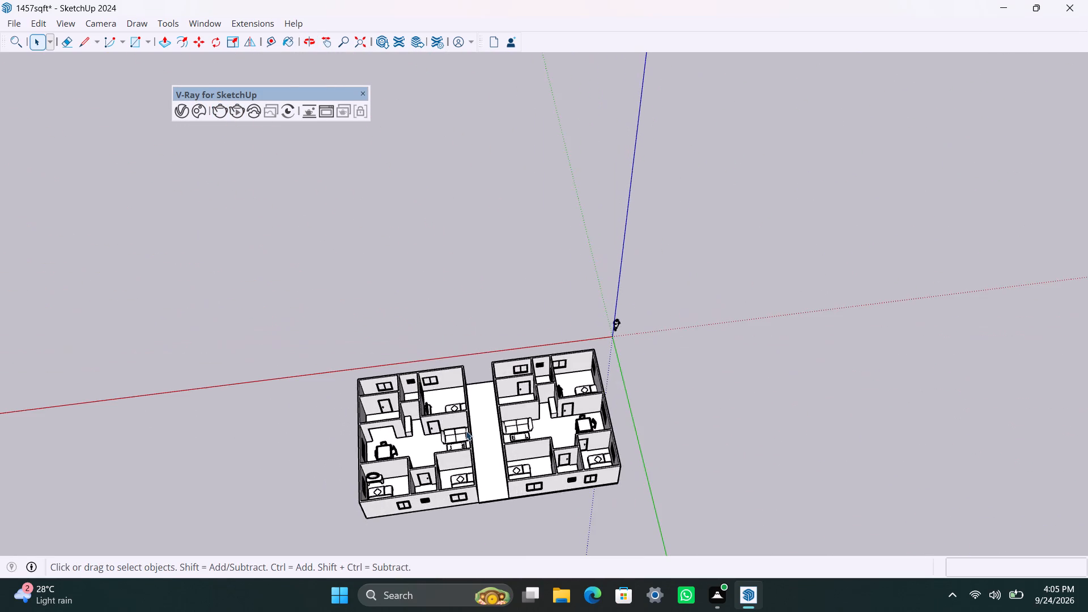
scroll(465, 431, up, 6)
shift+middle_drag(375, 452, 444, 295)
scroll(445, 294, up, 3)
middle_drag(457, 278, 438, 389)
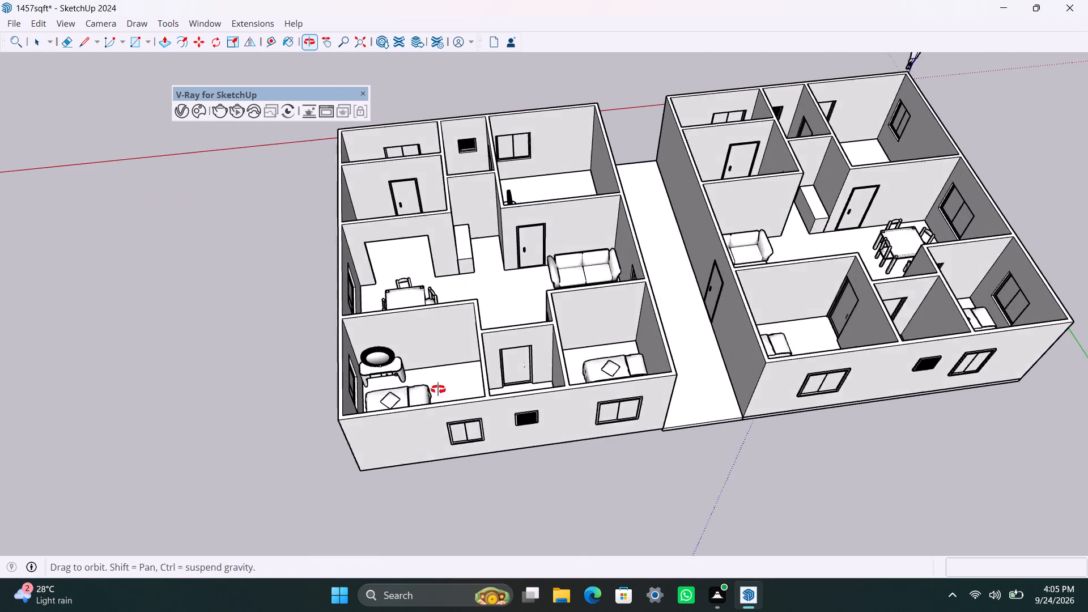
middle_drag(438, 389, 426, 441)
scroll(470, 241, up, 2)
shift+middle_drag(419, 279, 540, 360)
scroll(560, 144, up, 2)
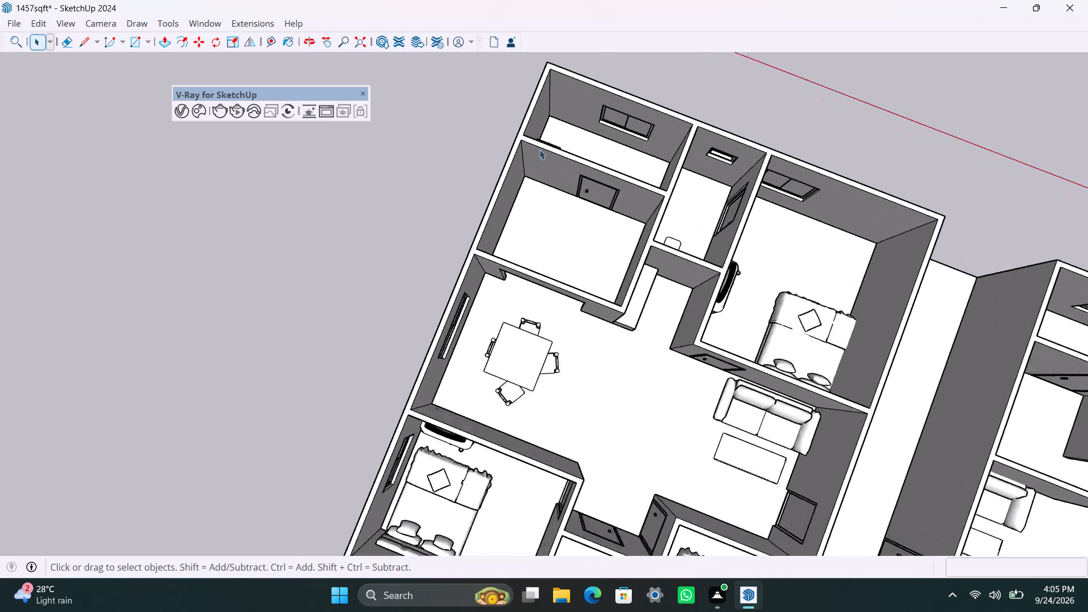
scroll(539, 150, up, 7)
scroll(500, 248, down, 3)
shift+middle_drag(501, 248, 424, 239)
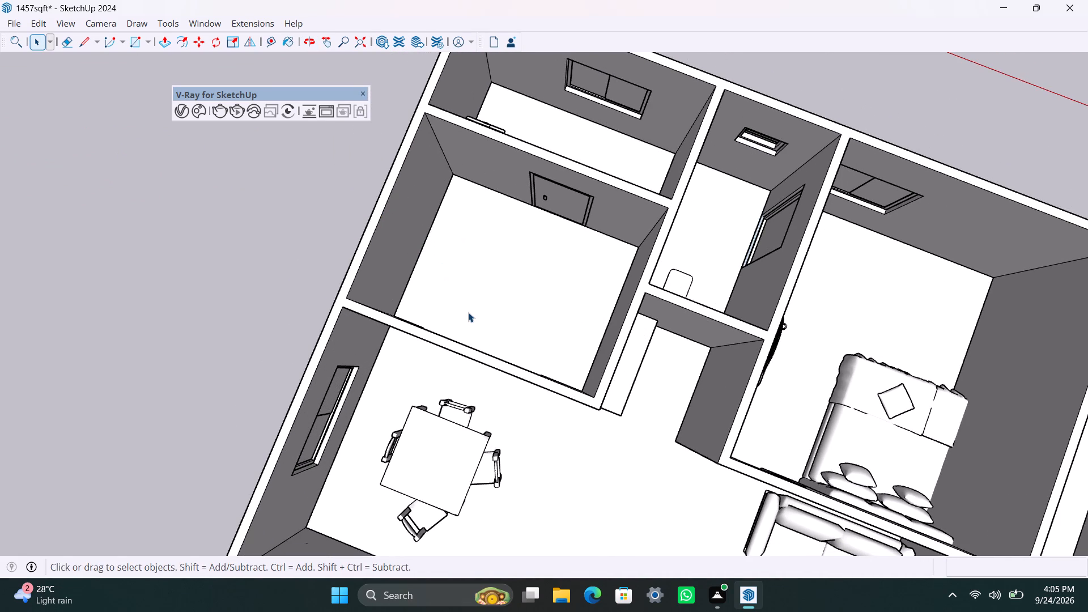
Add floor guides in the empty room by the farther unit's dining area: 1'8" from the outer wall, 2' from the door wall and inner wall.
scroll(456, 239, up, 2)
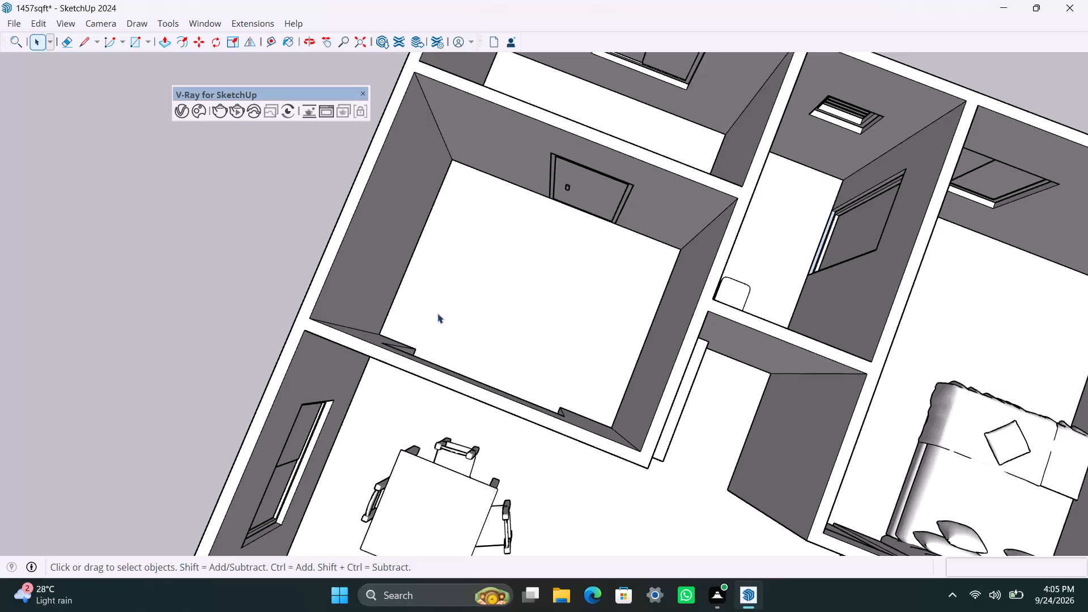
scroll(393, 321, up, 1)
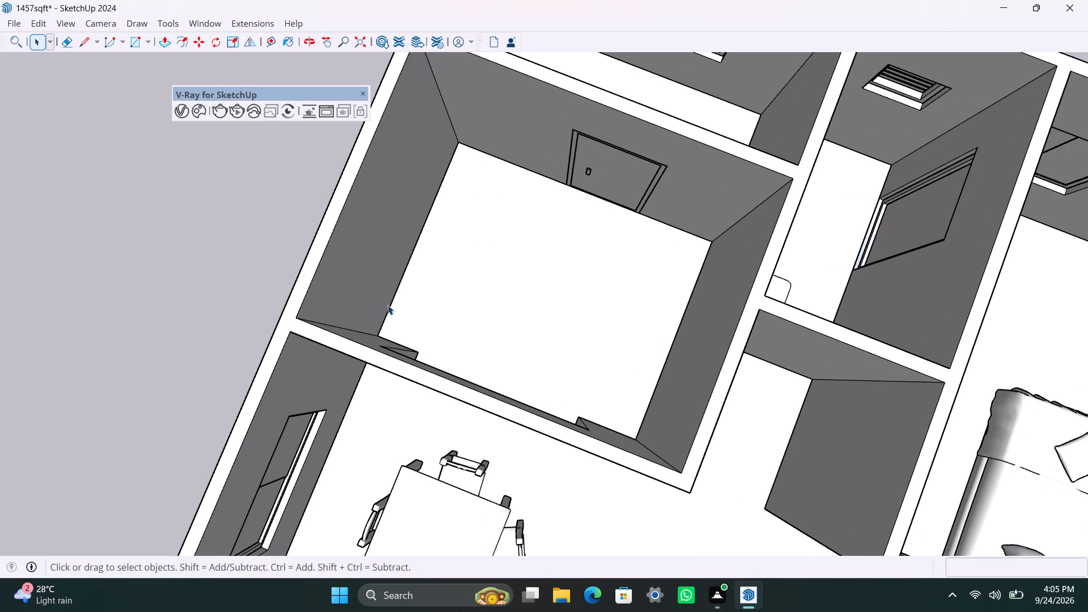
key(t)
click(390, 301)
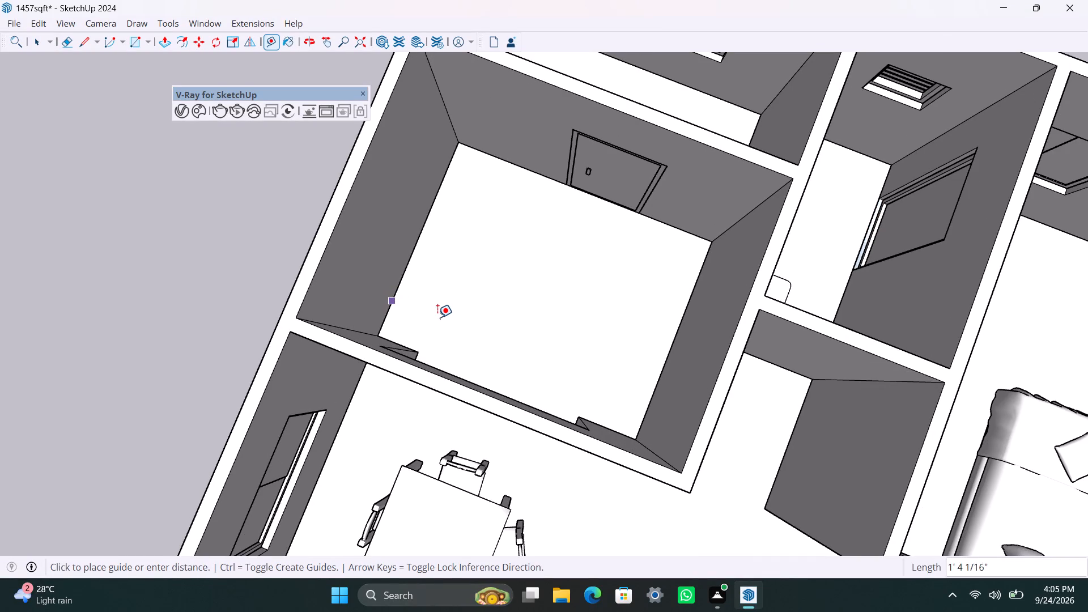
text(1')
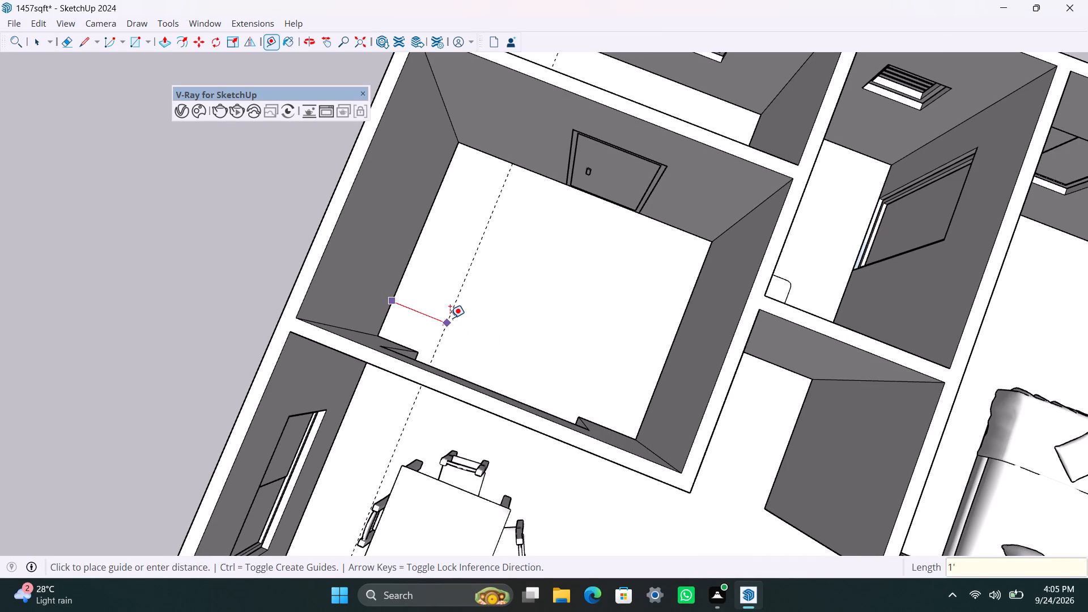
text(8")
key(Return)
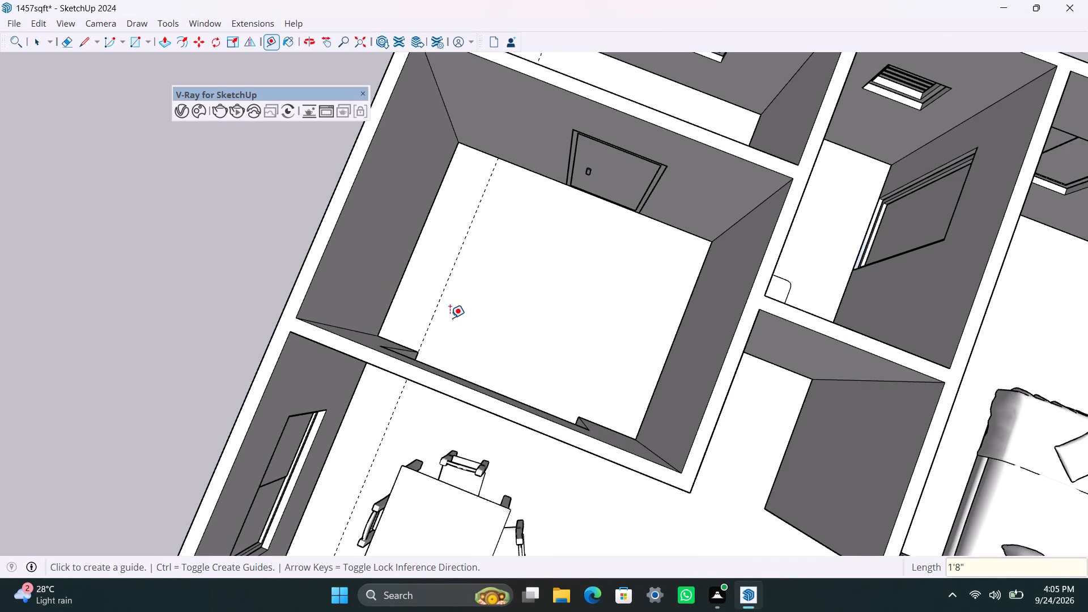
click(515, 165)
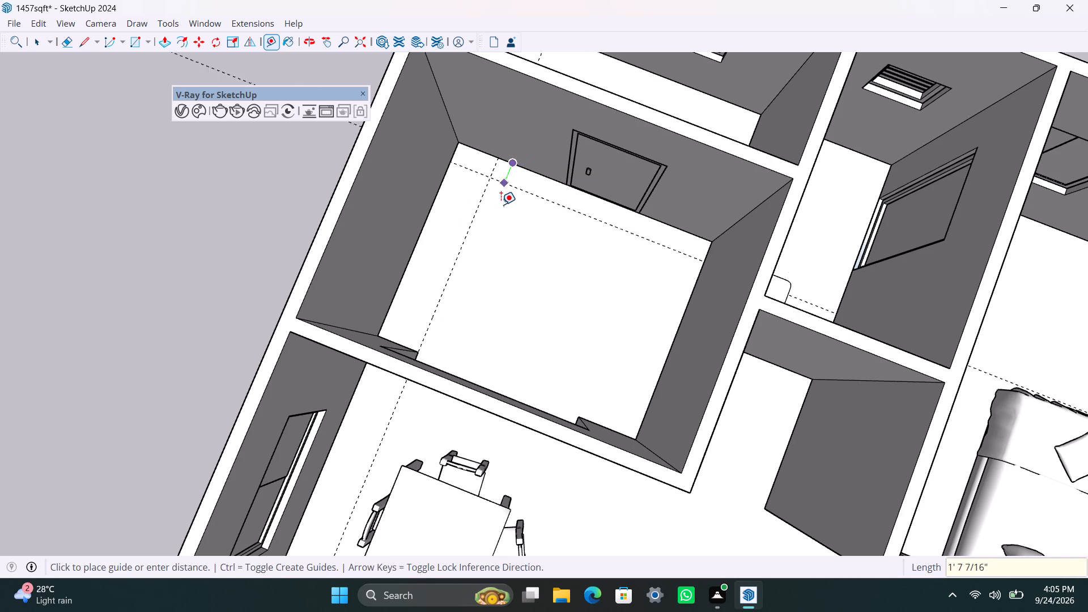
text(2')
key(Return)
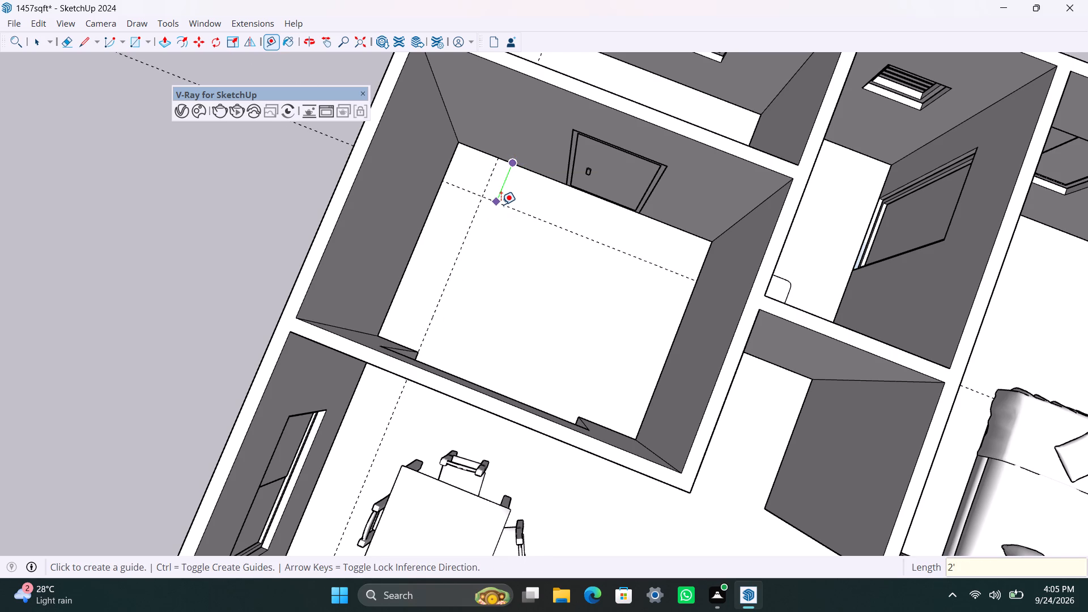
click(687, 304)
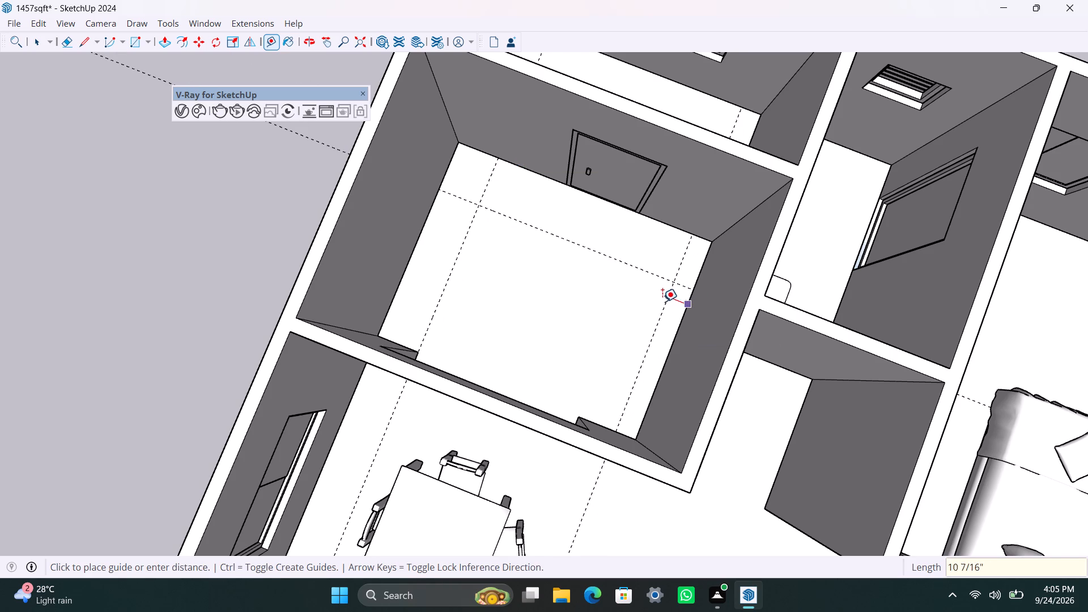
text(2')
key(Return)
key(space)
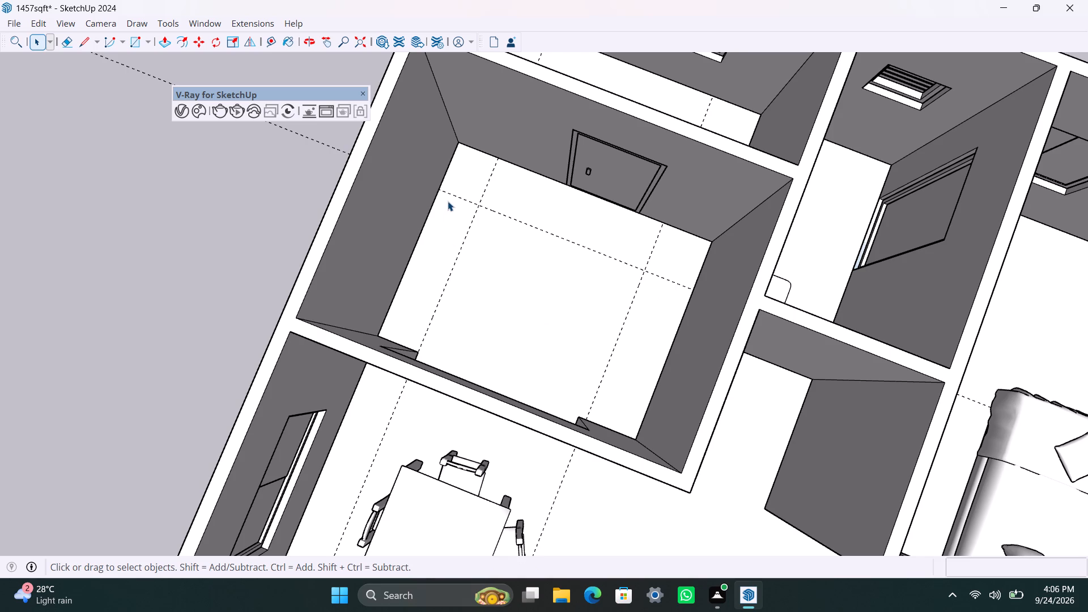
Draw a floor rectangle along the room's outer wall, out to the 1'8" guide, and make it a group.
key(r)
drag(461, 139, 459, 145)
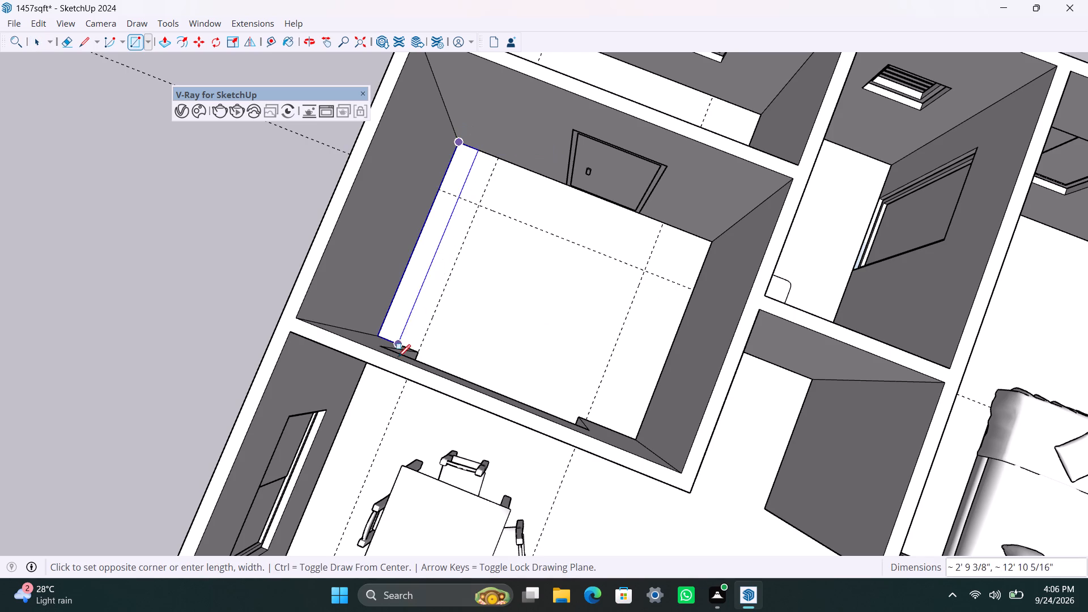
click(416, 347)
key(space)
double_click(416, 321)
right_click(416, 317)
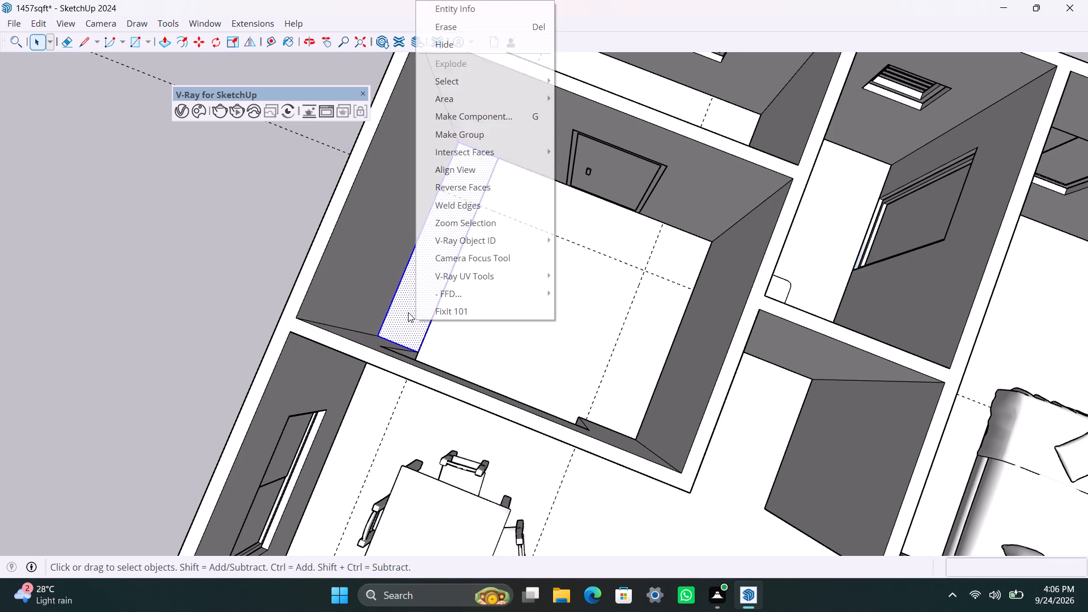
click(473, 131)
Open the floor strip group and push/pull its face up 3' to form a counter.
middle_drag(462, 299, 101, 228)
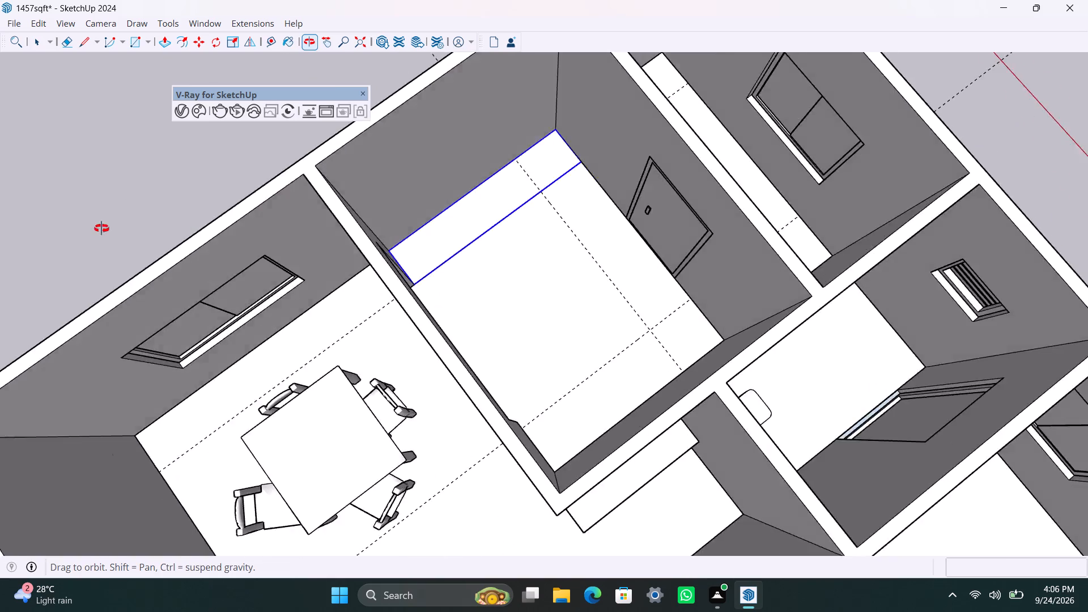
middle_drag(101, 228, 66, 206)
scroll(449, 226, up, 5)
triple_click(493, 218)
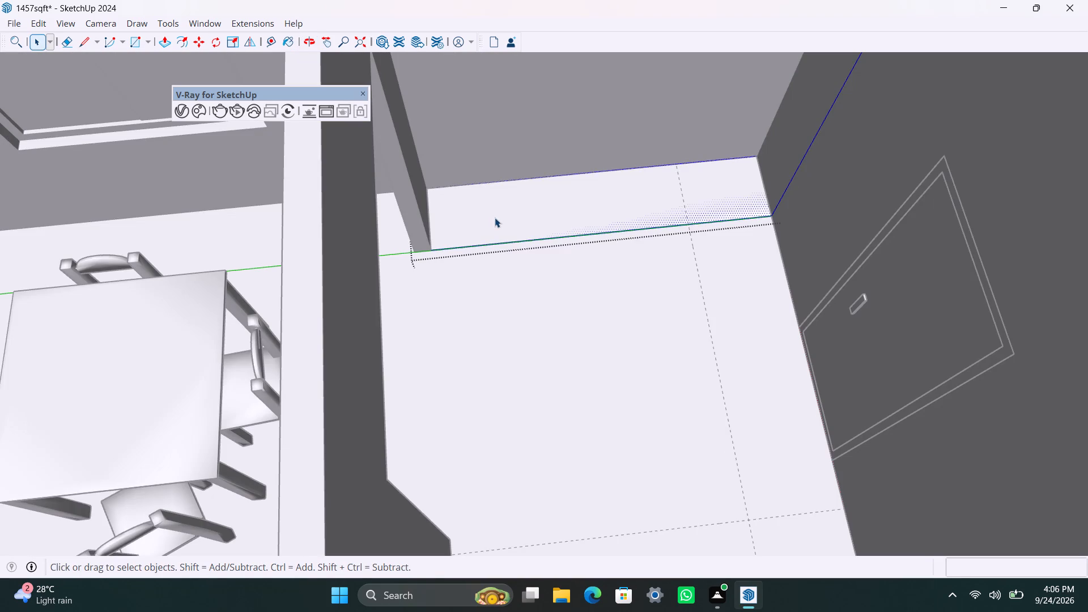
key(p)
drag(495, 218, 499, 182)
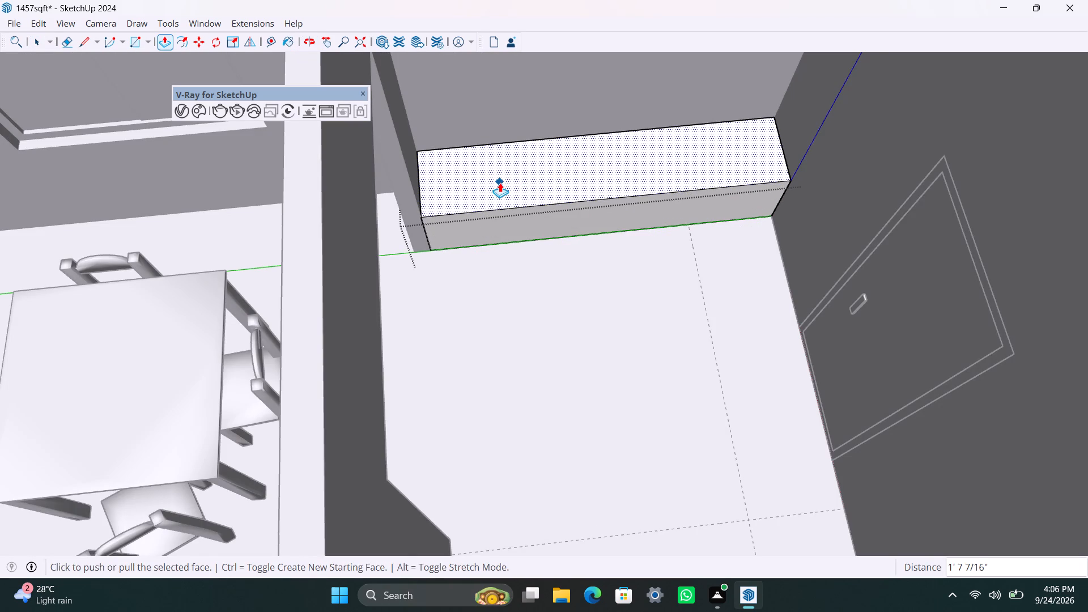
text(3')
key(Return)
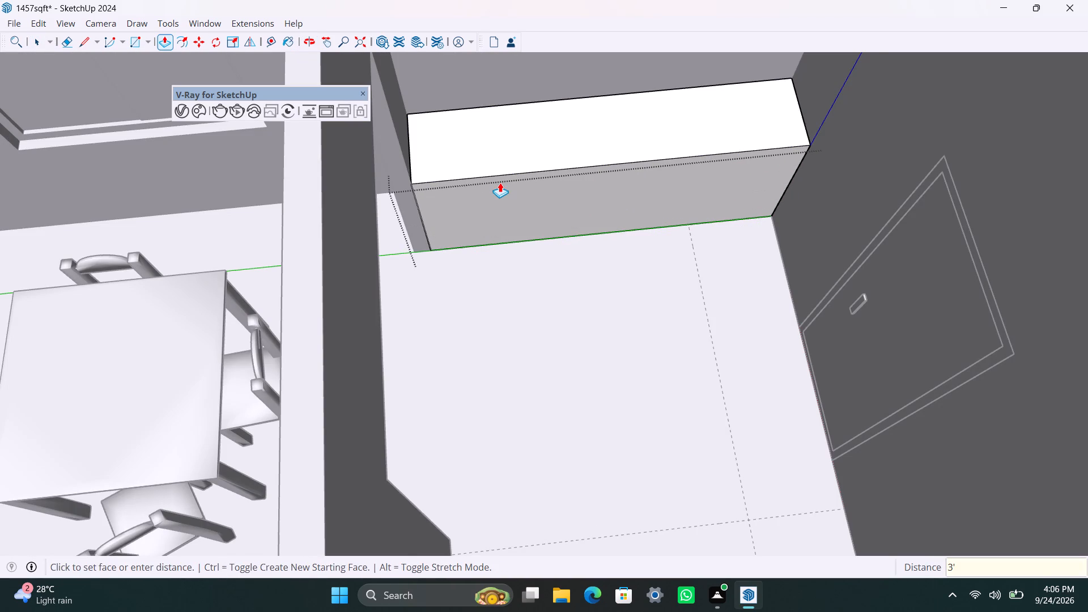
Copy the counter's front vertical edge at the door wall 2' along the front face.
key(space)
click(787, 190)
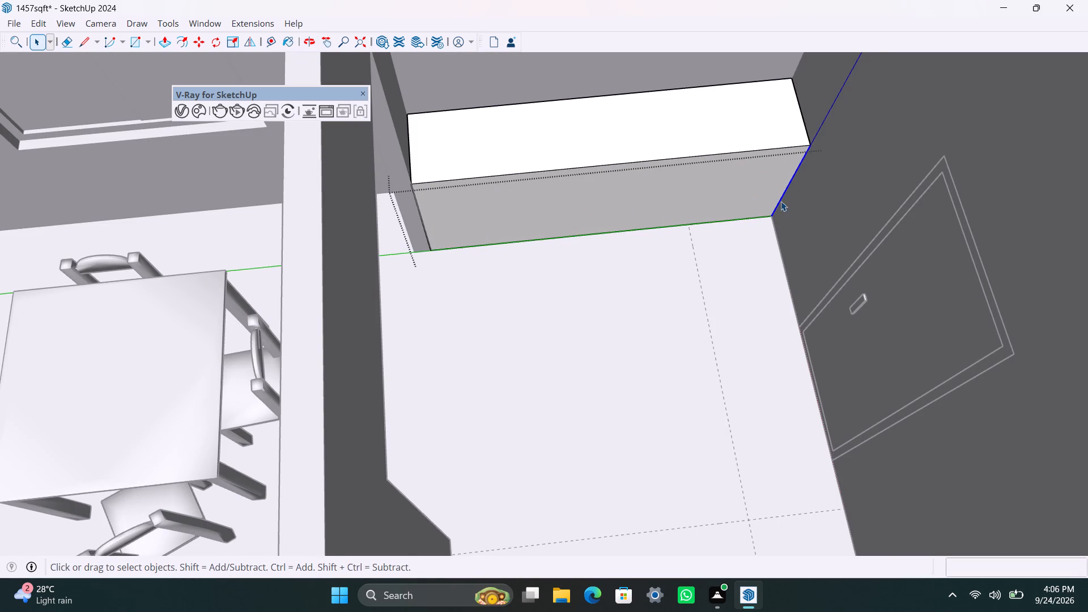
key(m)
click(777, 215)
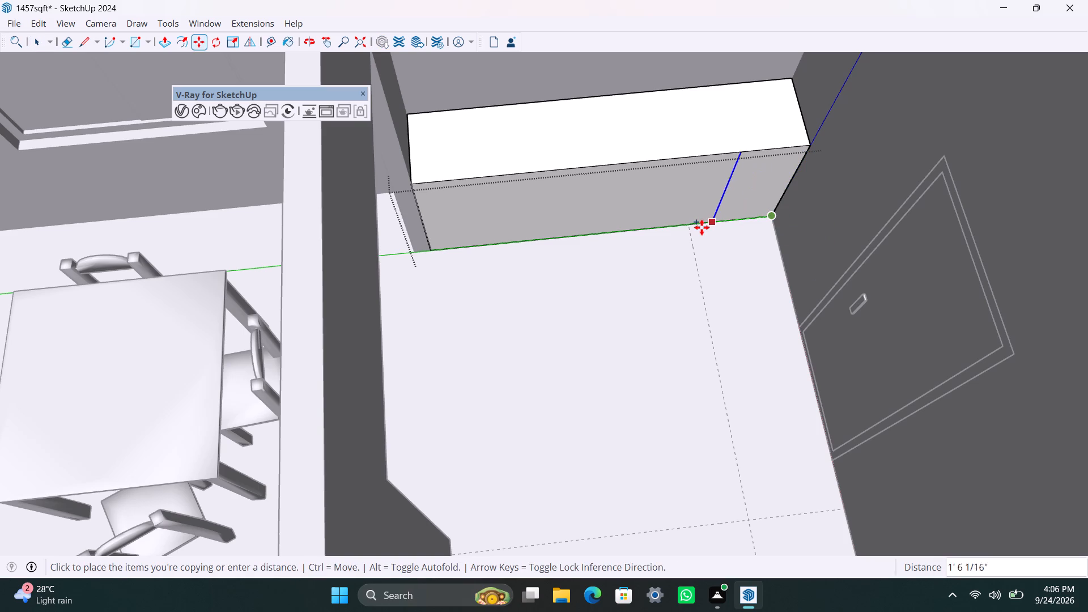
text(2')
key(Return)
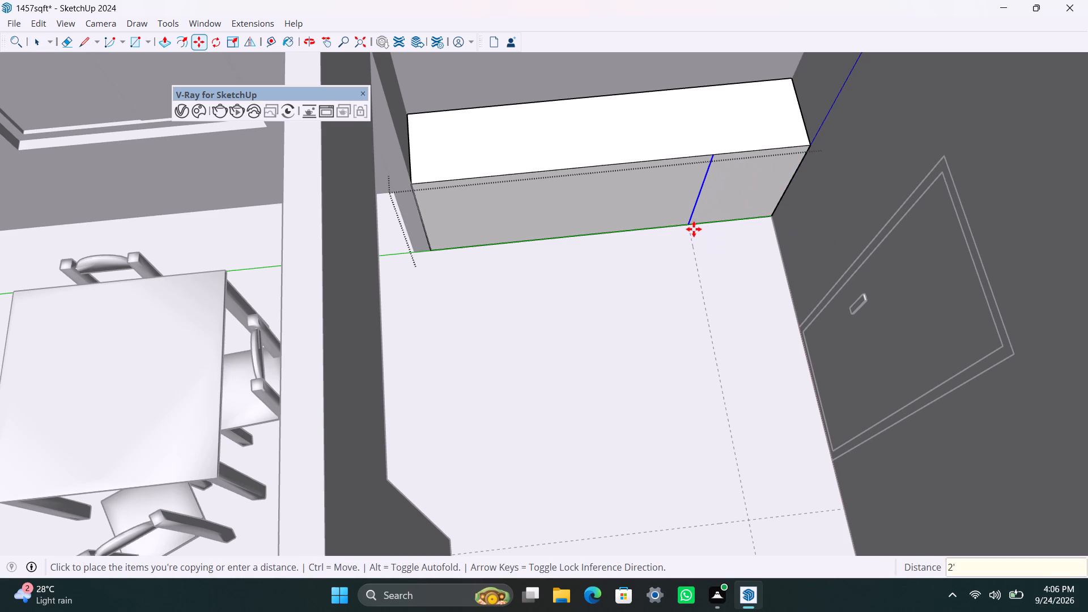
Pull the 2' section of the counter's front face out along the door wall to start an L-shaped return.
key(space)
click(766, 194)
key(p)
drag(765, 196, 767, 224)
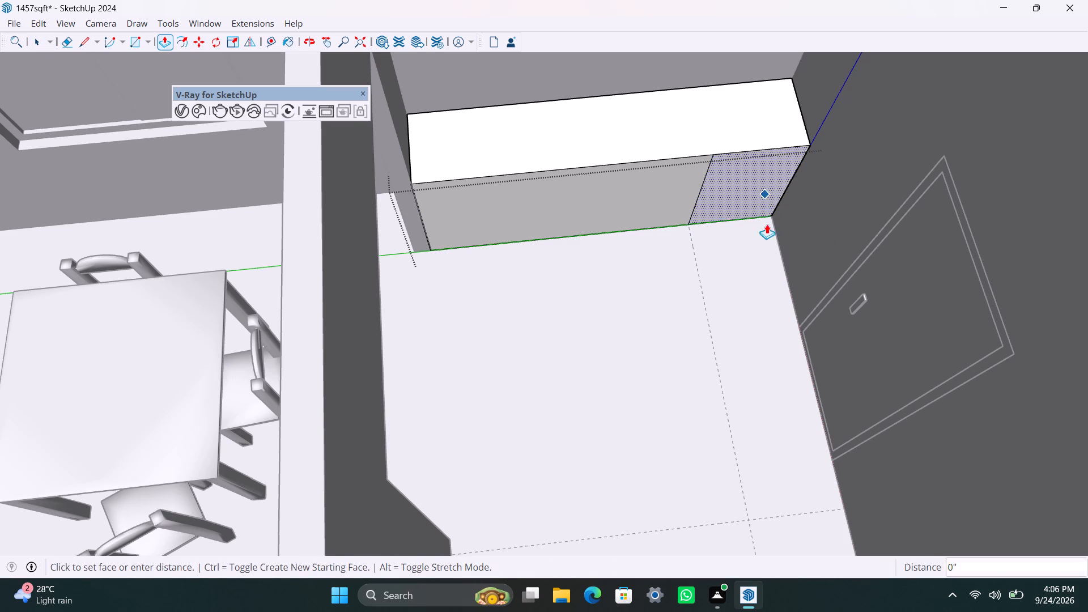
drag(767, 224, 864, 216)
drag(866, 215, 889, 222)
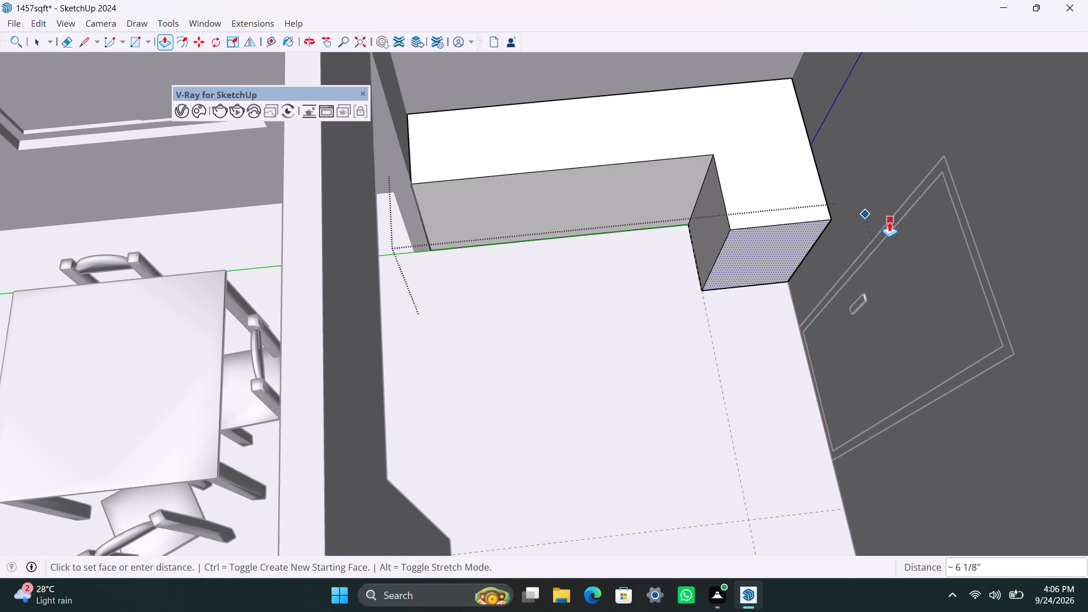
drag(889, 222, 925, 172)
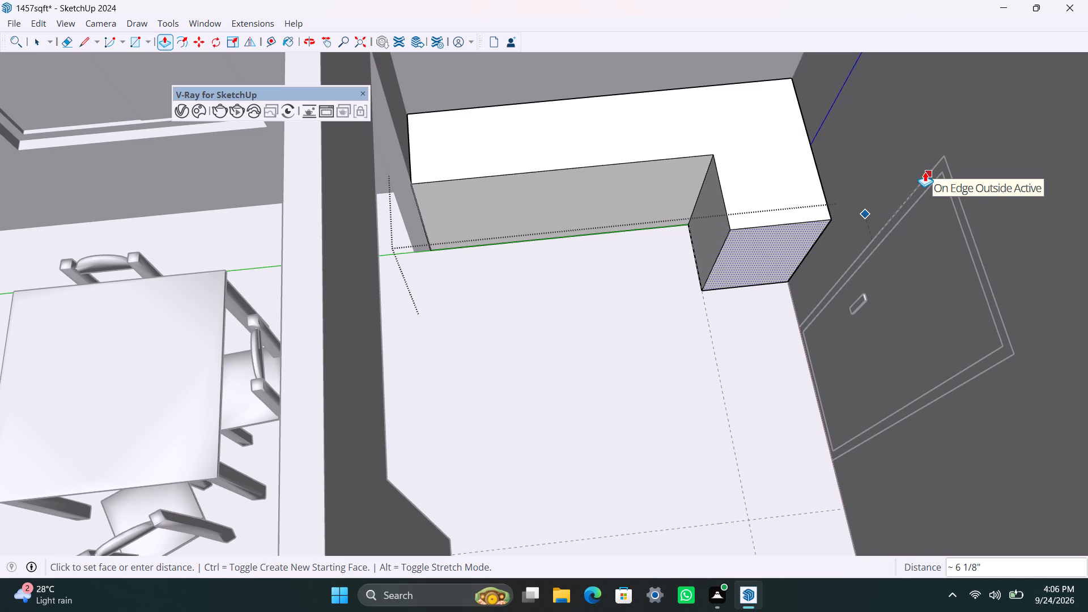
drag(925, 172, 940, 159)
key(space)
click(672, 363)
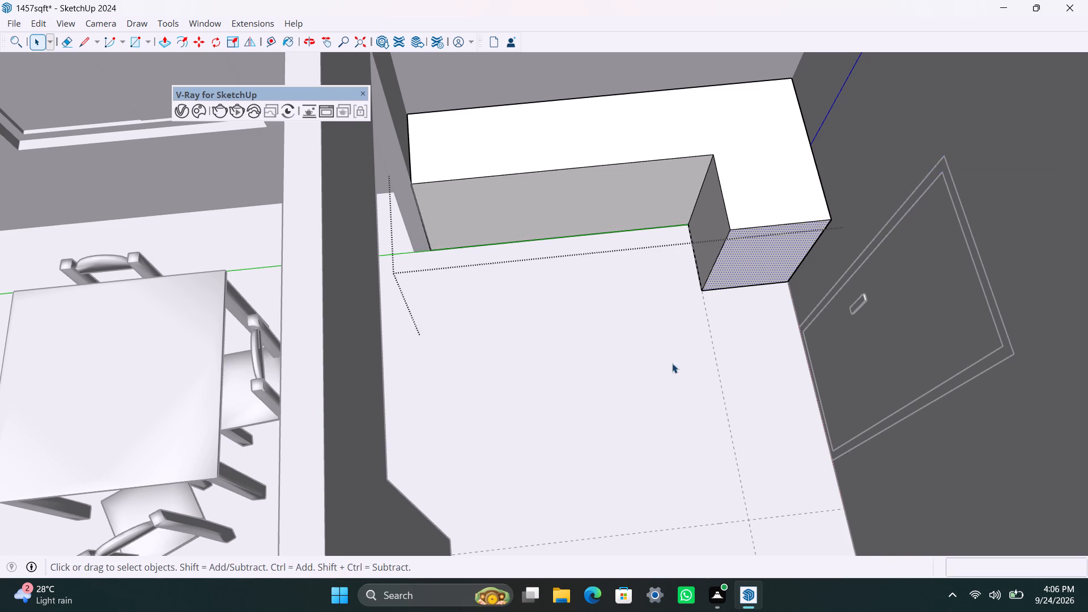
Extend the return's end face along the wall up to the door frame and leave the group.
click(767, 264)
double_click(767, 264)
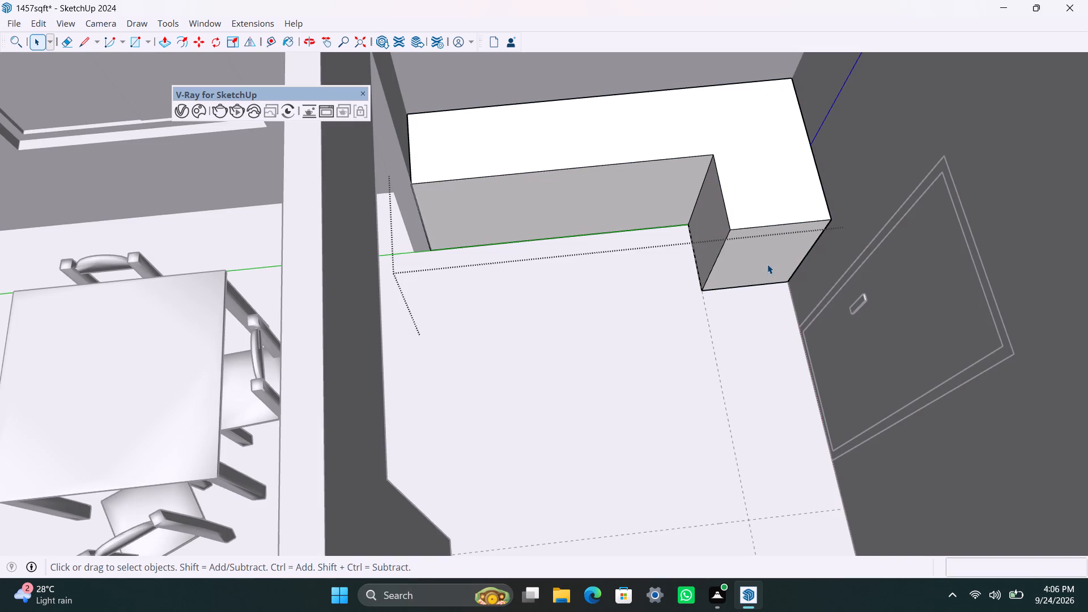
click(767, 264)
key(p)
drag(767, 264, 781, 328)
drag(767, 271, 777, 322)
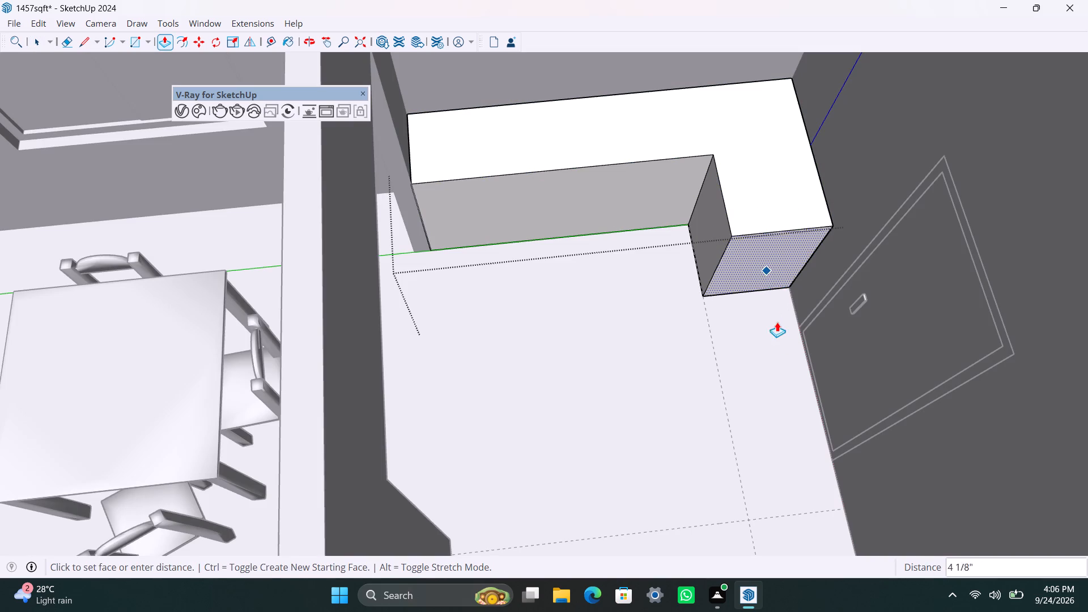
drag(777, 322, 855, 258)
key(space)
click(557, 404)
Reopen the L-shaped counter group, push the return's end face back slightly from the door frame, and leave the group.
click(760, 321)
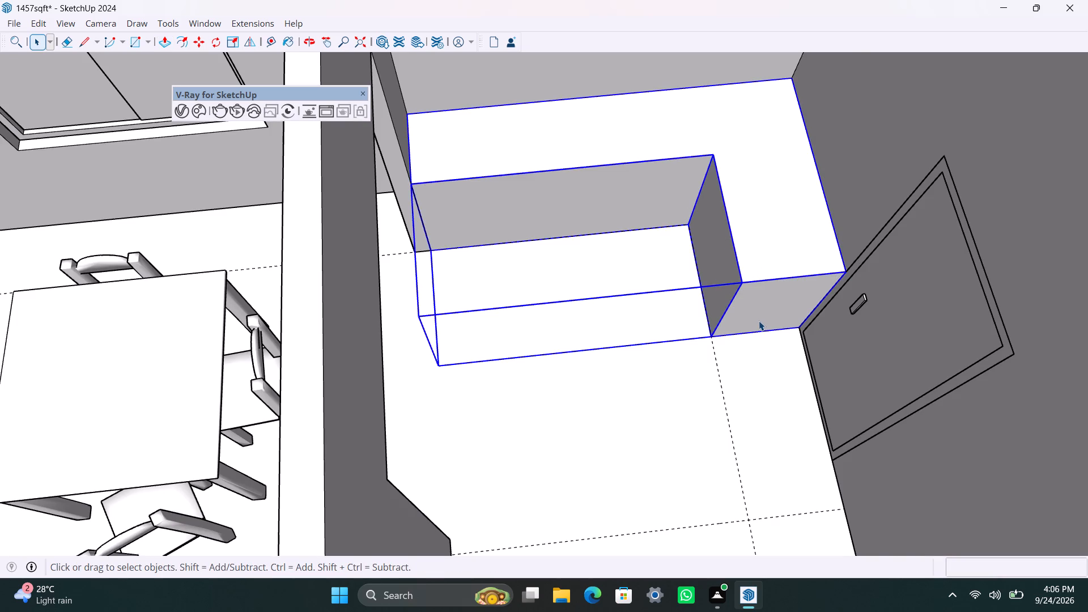
triple_click(759, 320)
key(p)
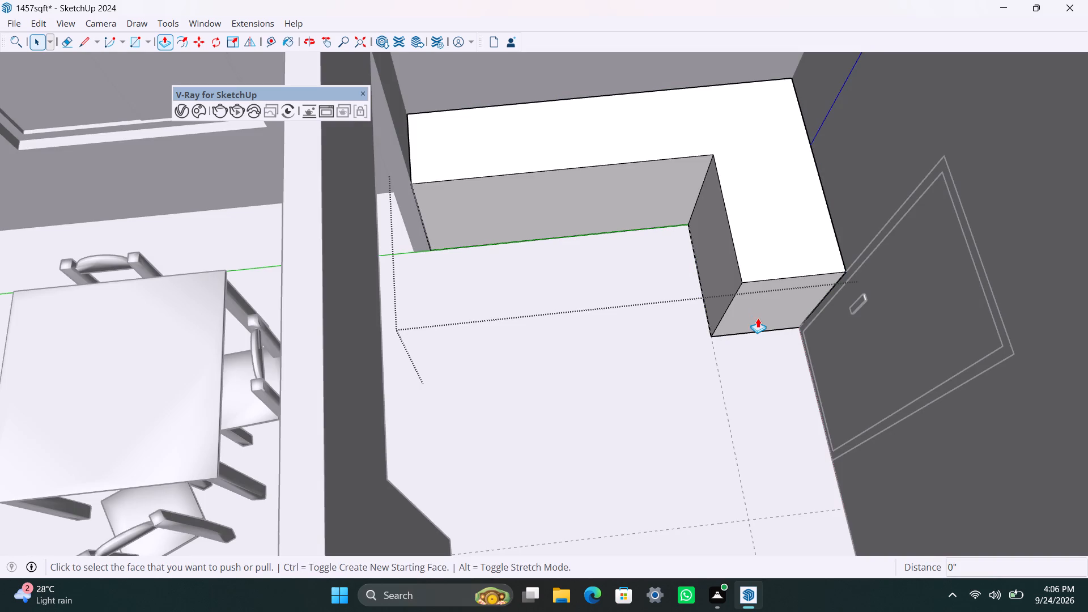
drag(757, 304, 759, 293)
key(space)
click(598, 387)
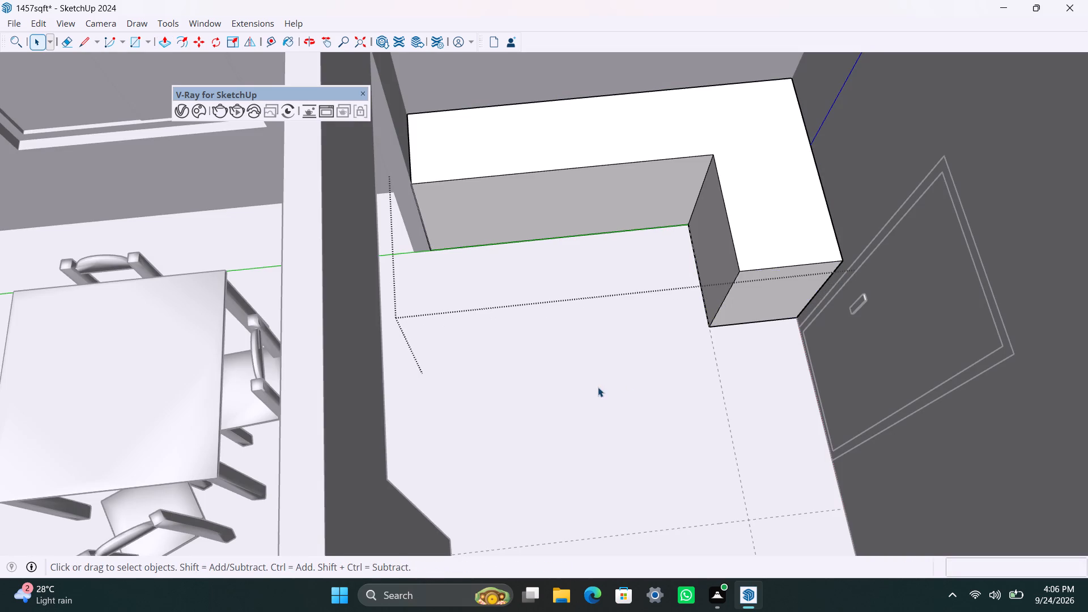
Draw a 2' by 8' 1" rectangle on the floor along the wall opposite the L-shaped counter and group it.
scroll(583, 395, down, 4)
middle_drag(583, 401, 975, 447)
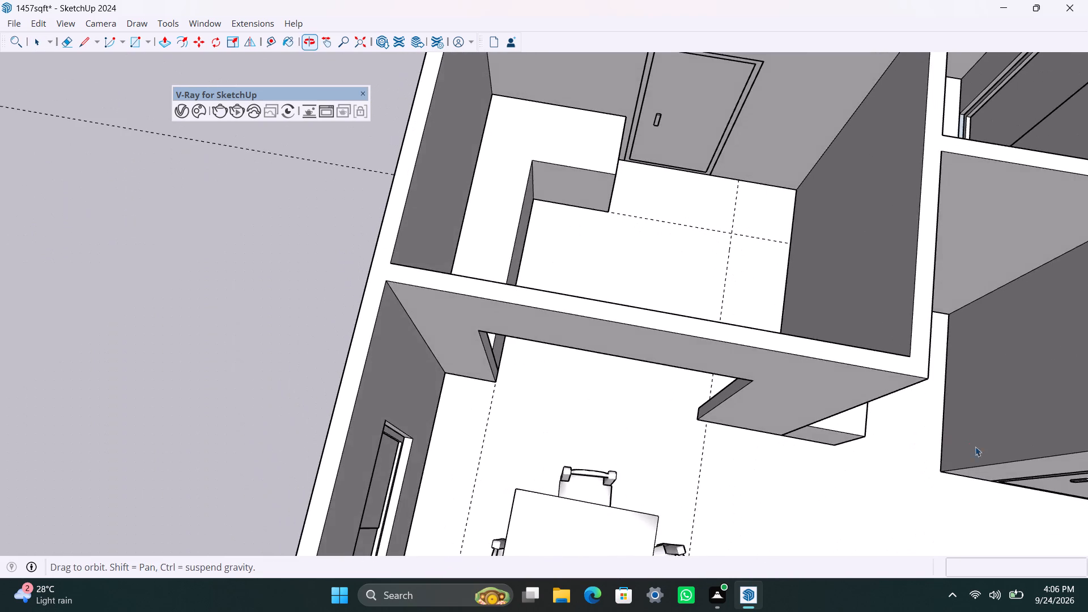
scroll(819, 338, down, 3)
shift+middle_drag(741, 354, 888, 497)
scroll(484, 352, up, 2)
middle_drag(475, 365, 558, 419)
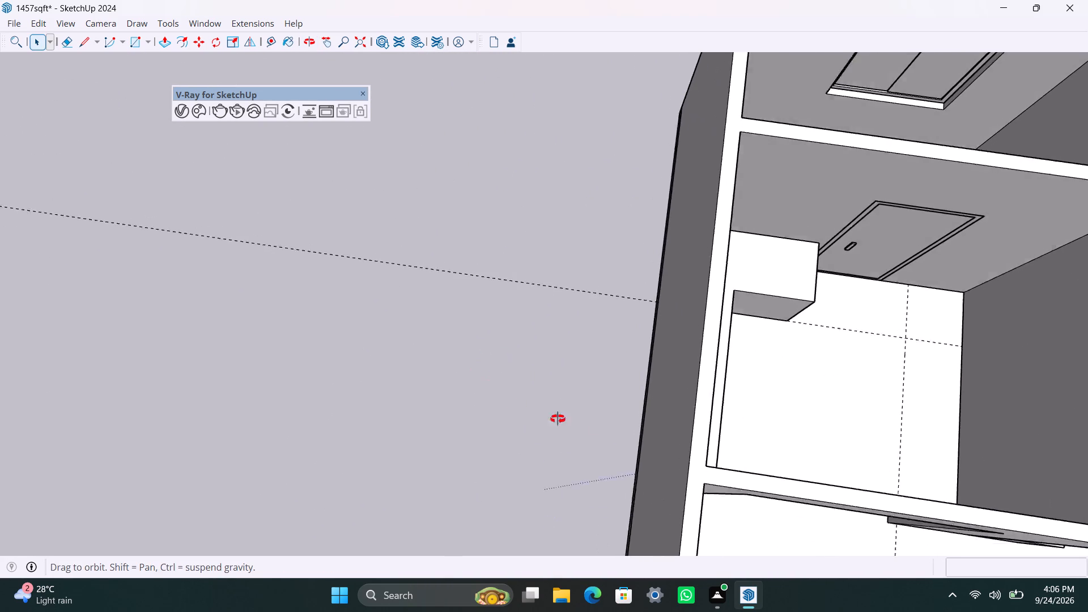
middle_drag(558, 419, 953, 435)
scroll(631, 325, down, 3)
shift+middle_drag(571, 335, 497, 514)
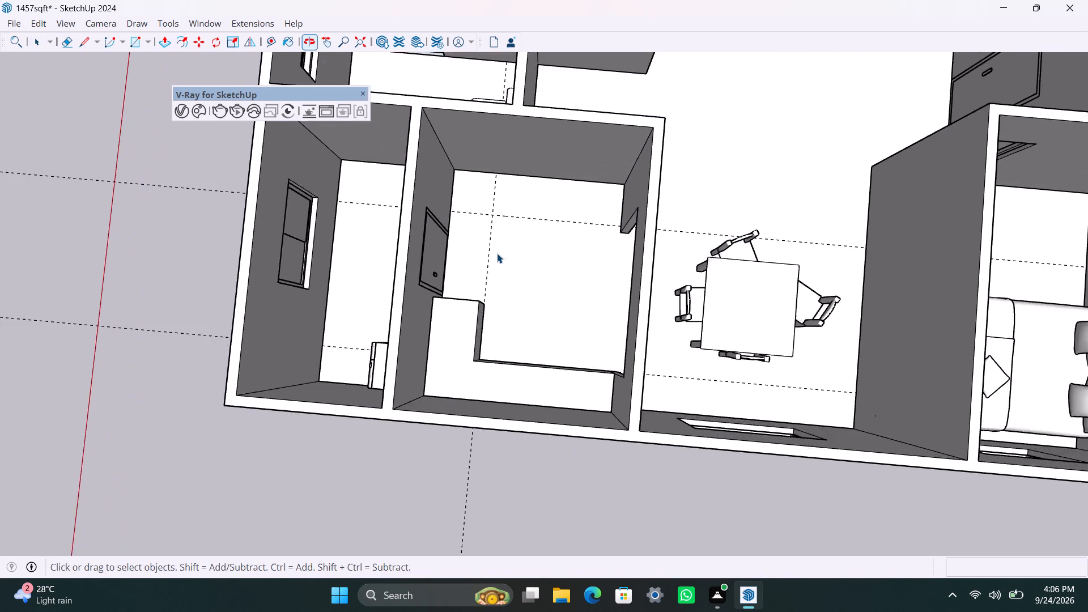
scroll(495, 241, up, 2)
key(r)
drag(450, 153, 449, 159)
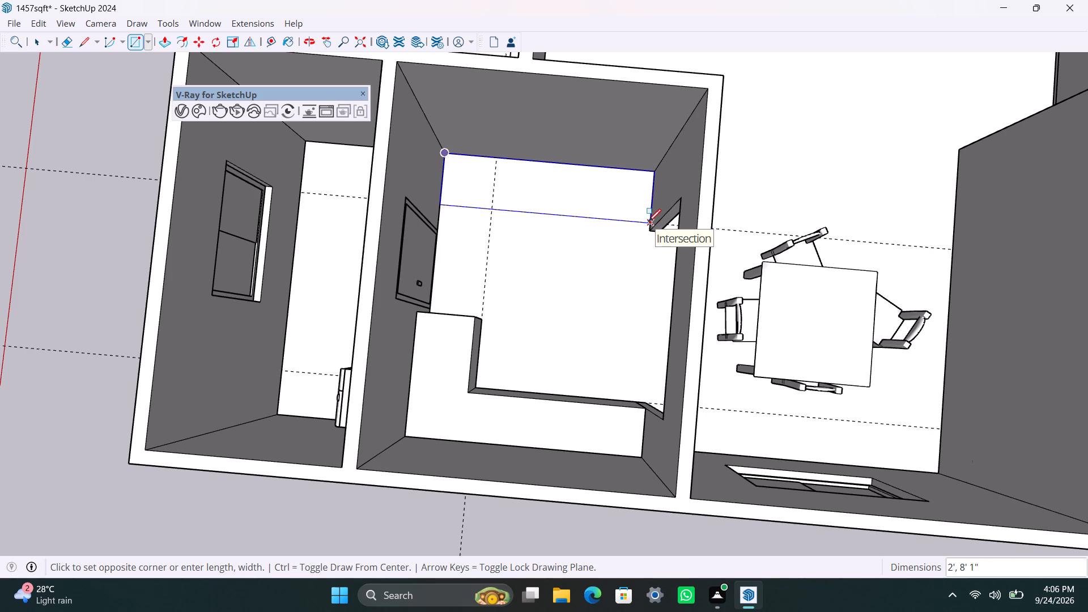
click(648, 222)
key(space)
double_click(601, 204)
right_click(600, 203)
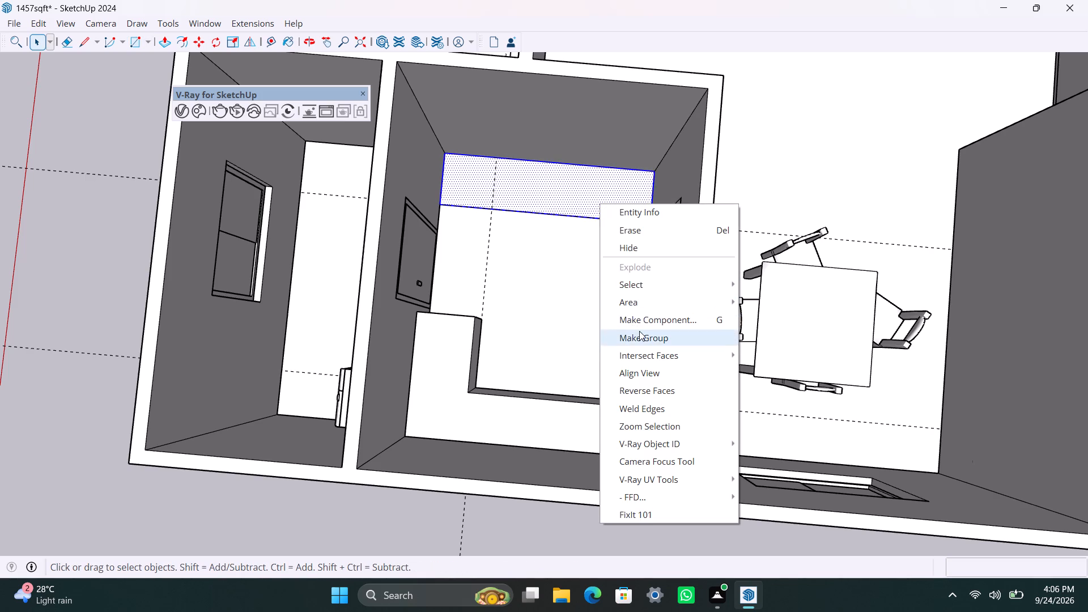
click(640, 331)
Open the new floor strip group, push/pull its face up 3' to form a second counter, and leave the group.
triple_click(586, 197)
key(p)
drag(586, 197, 581, 176)
text(3')
key(Return)
key(space)
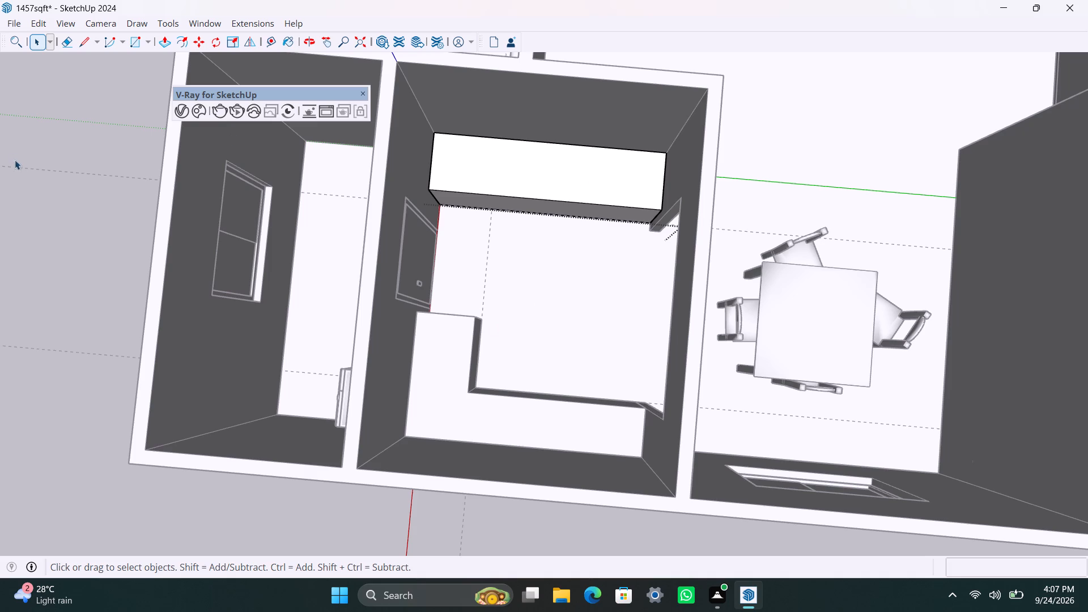
click(39, 146)
Draw a rectangle covering the whole top of the straight second counter and make it a separate group.
scroll(97, 312, down, 2)
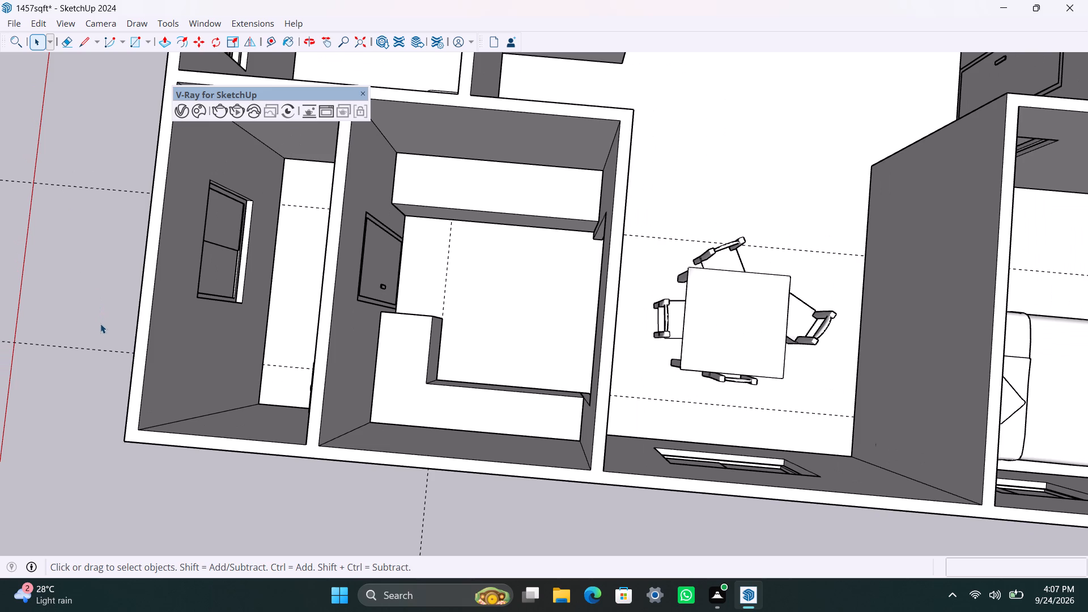
click(59, 299)
scroll(91, 349, down, 2)
middle_drag(90, 373, 126, 384)
scroll(122, 367, down, 3)
shift+middle_drag(121, 363, 142, 358)
scroll(364, 346, up, 1)
shift+middle_drag(383, 352, 454, 356)
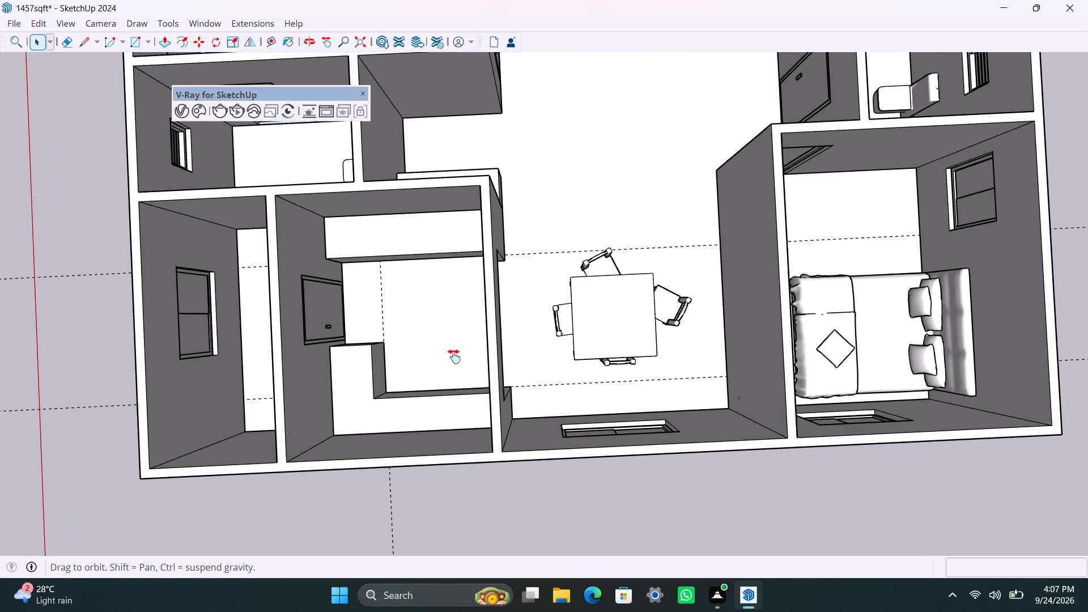
shift+middle_drag(454, 356, 481, 356)
scroll(458, 254, up, 3)
click(444, 222)
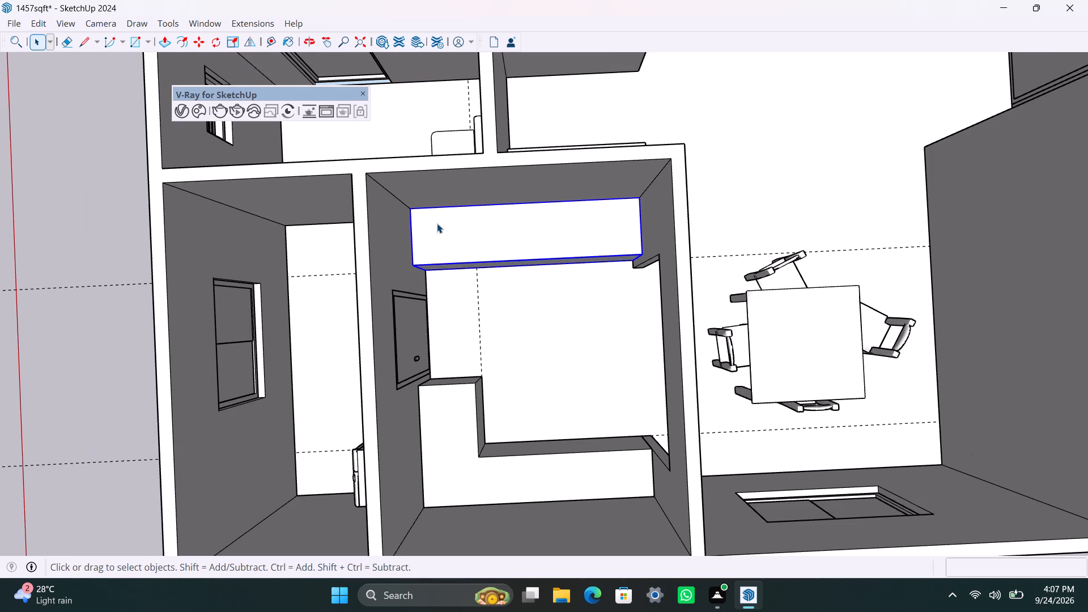
key(r)
key(space)
click(488, 285)
key(r)
click(406, 211)
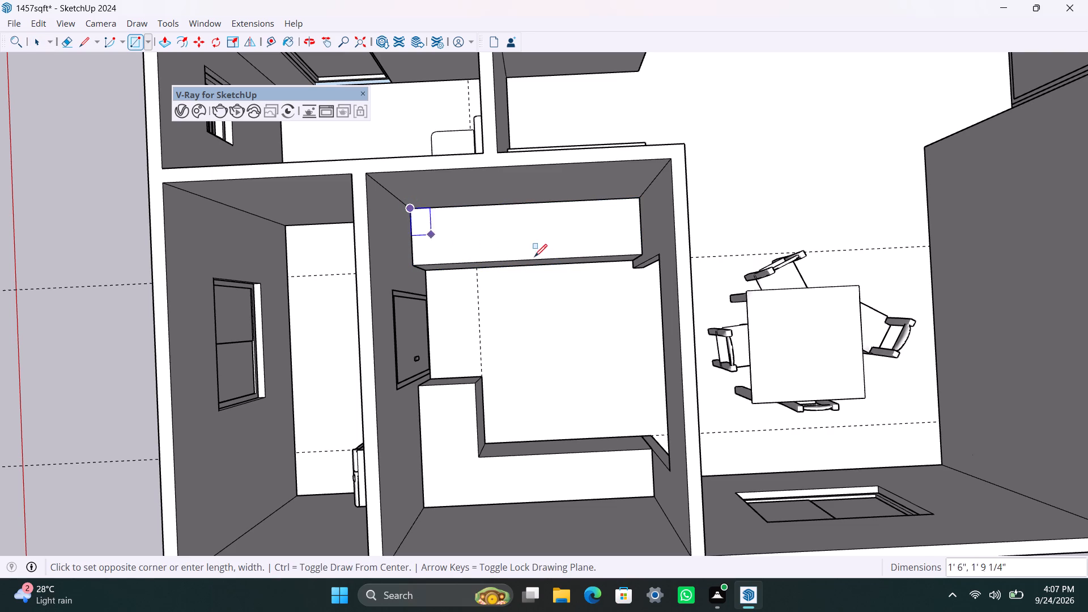
click(638, 254)
key(space)
double_click(580, 237)
right_click(580, 235)
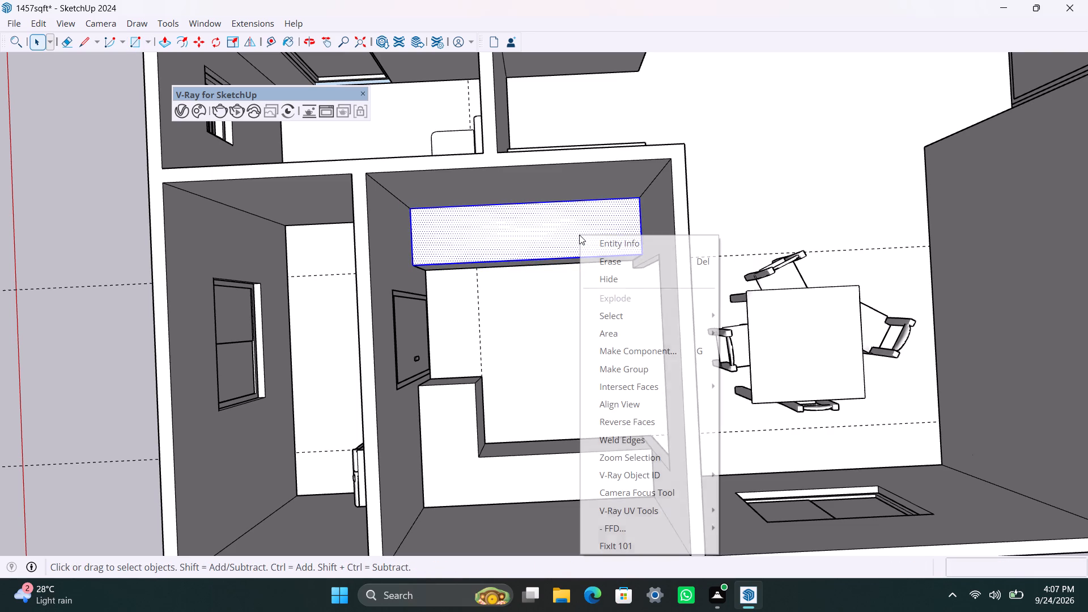
click(624, 360)
Open the straight counter's top rectangle group and push/pull it up 40 mm to form a countertop slab.
triple_click(542, 216)
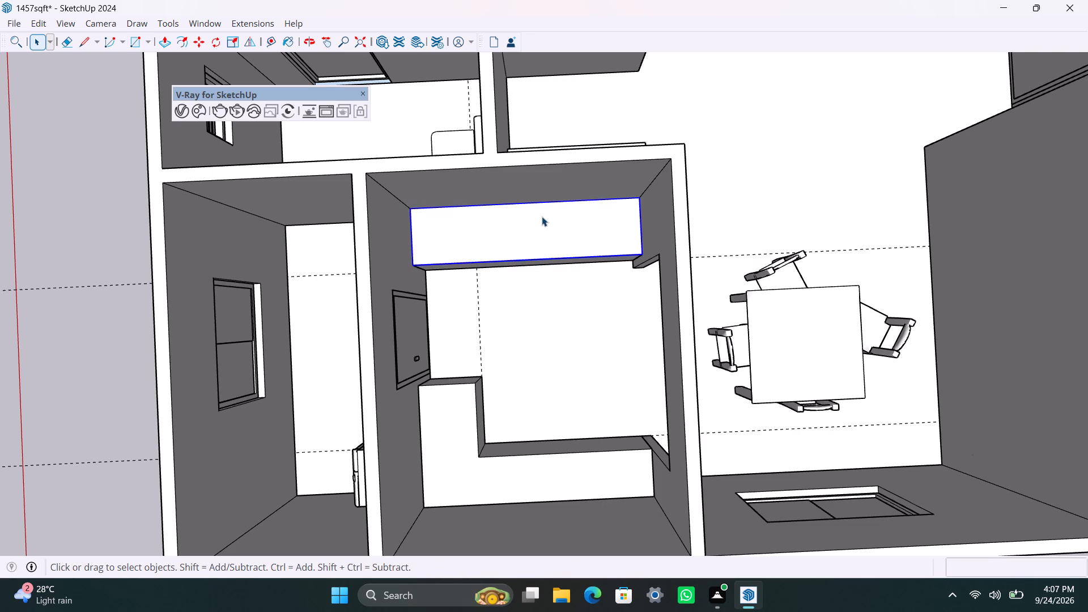
key(p)
click(541, 226)
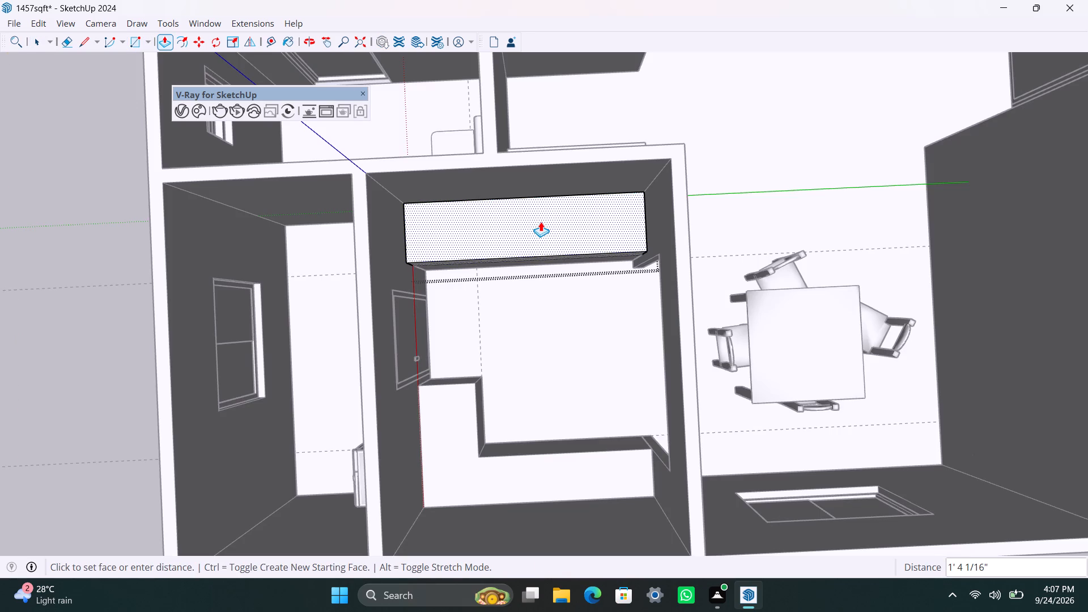
text(40)
text(MM)
key(Return)
key(space)
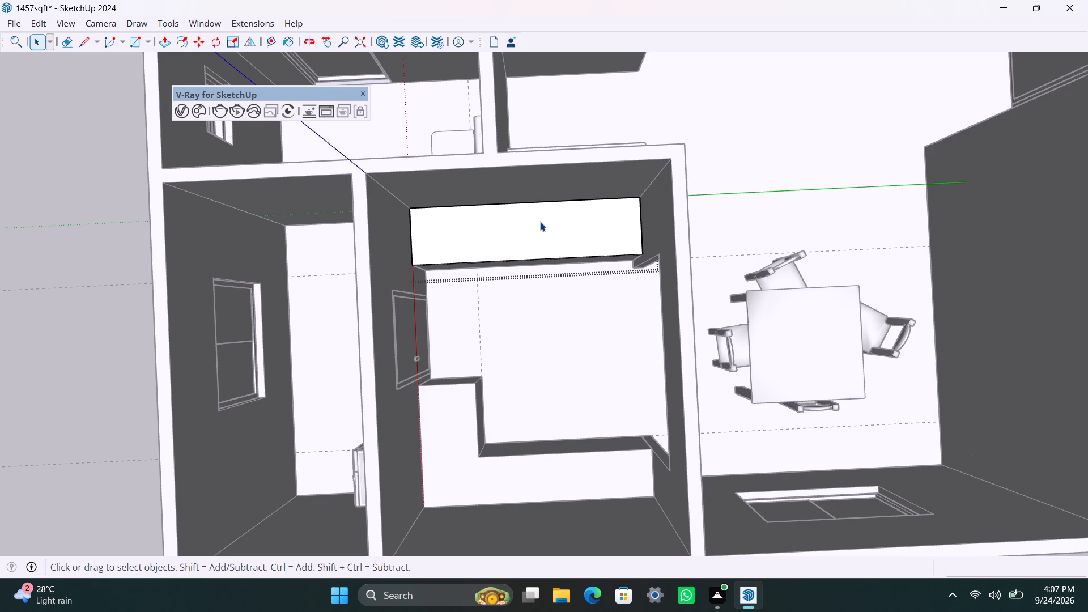
Pull the straight countertop slab's front face out 2" as an overhang and leave the group.
scroll(538, 255, up, 3)
middle_drag(533, 268, 493, 129)
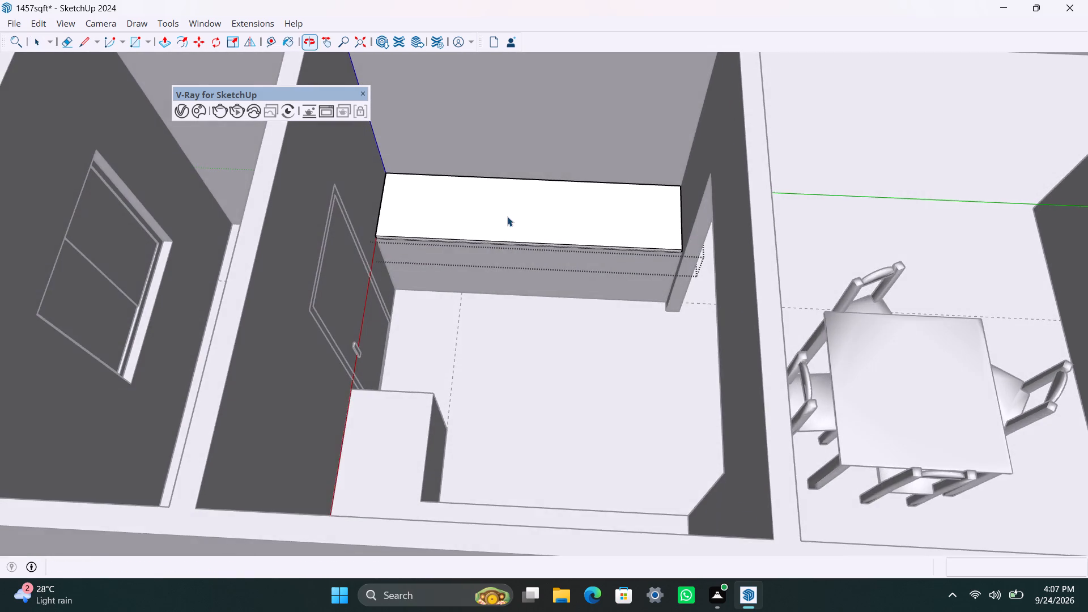
scroll(507, 216, up, 10)
middle_drag(528, 249, 535, 185)
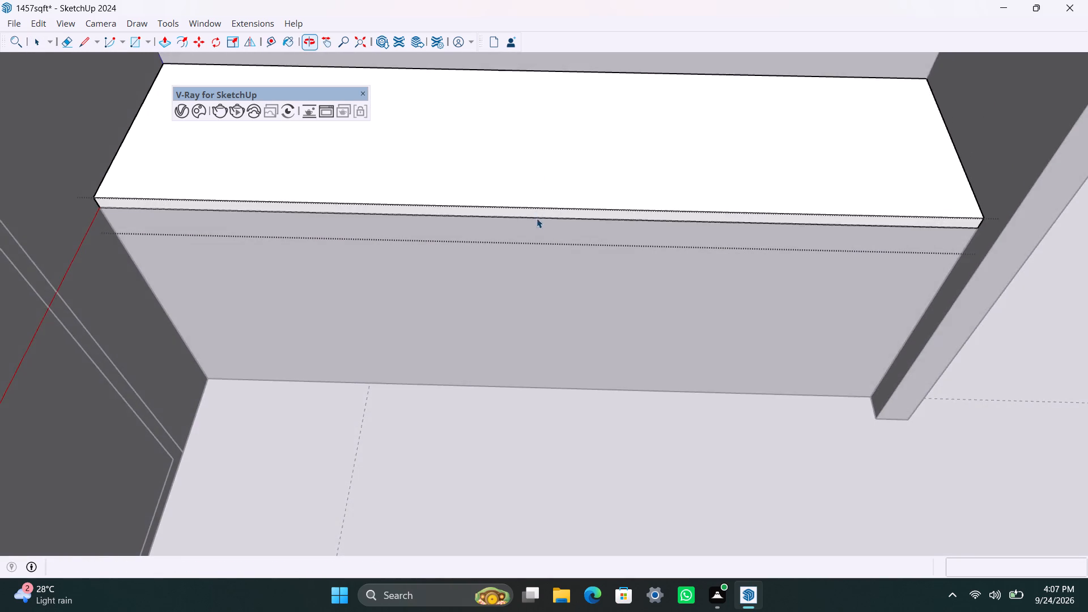
scroll(537, 220, up, 4)
click(538, 210)
key(p)
drag(538, 210, 537, 215)
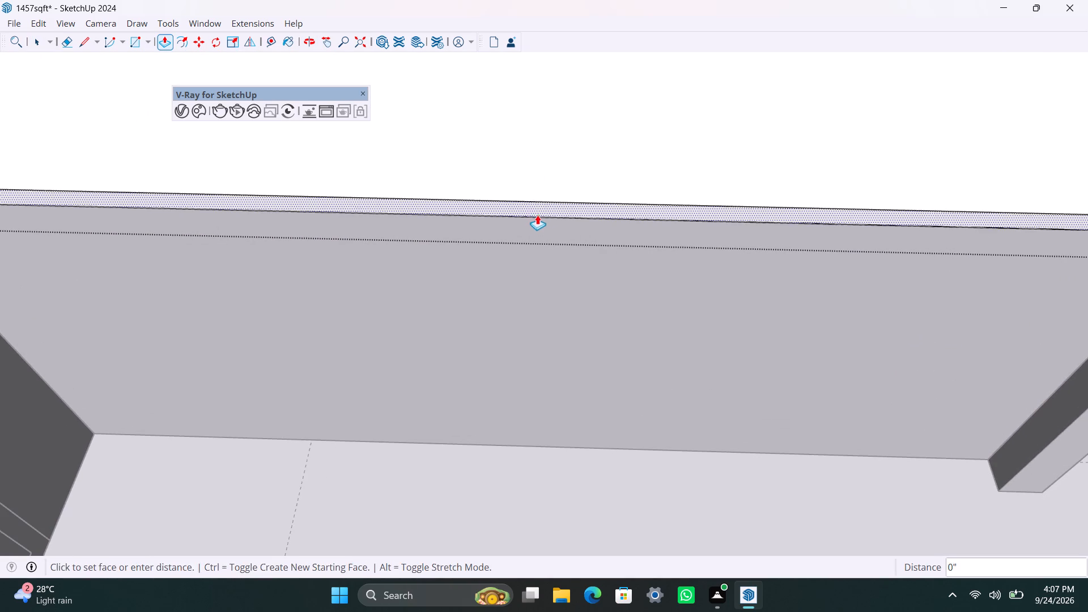
drag(537, 215, 537, 223)
text(2")
key(Return)
key(space)
scroll(542, 262, down, 14)
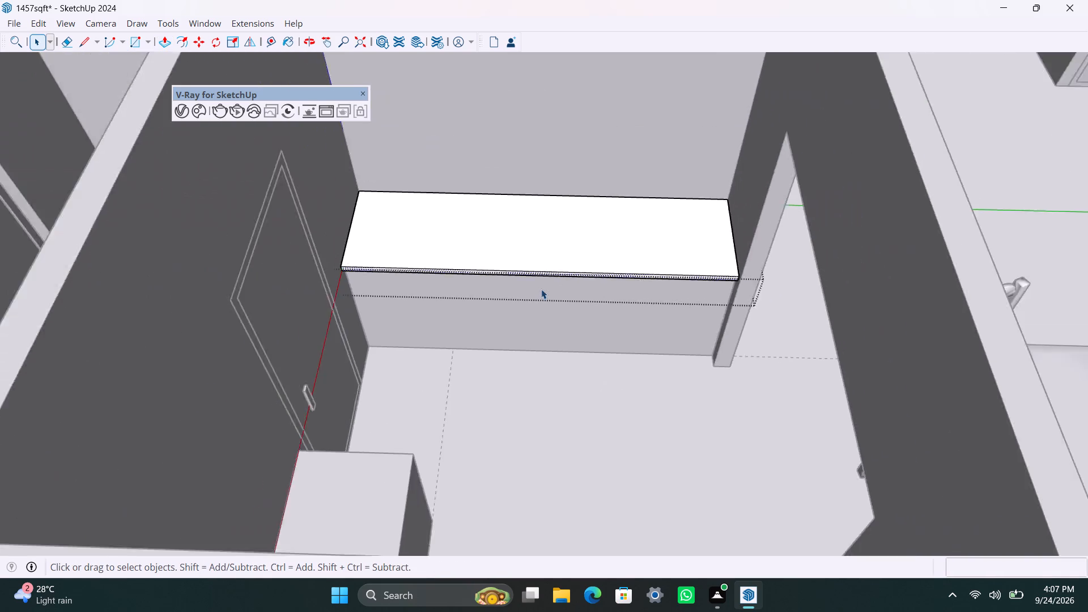
scroll(541, 289, down, 14)
double_click(337, 382)
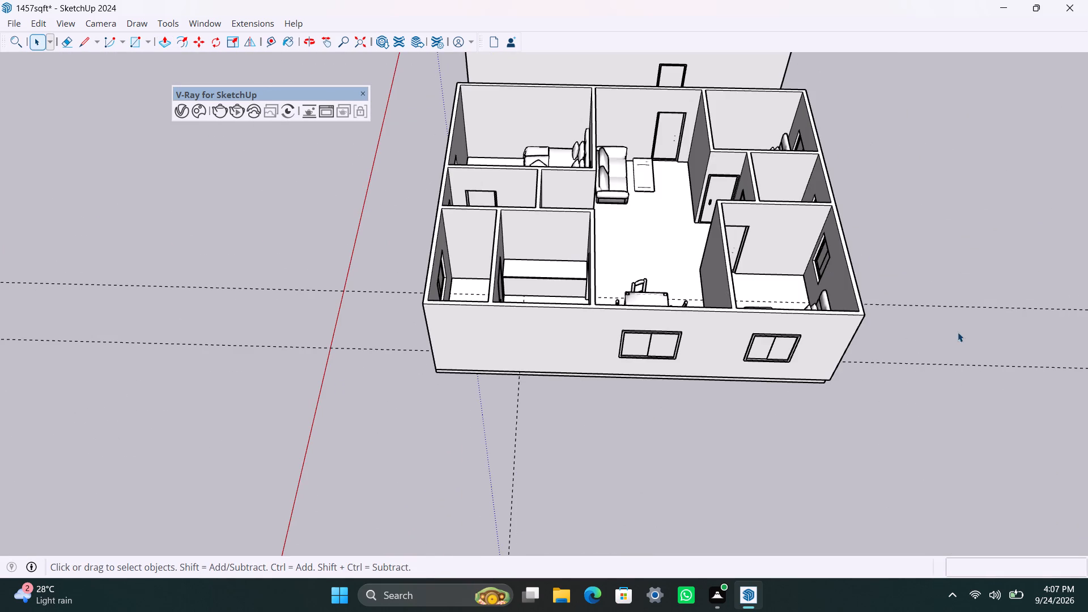
Draw a rectangle over the long run of the L-shaped counter's top, from wall to wall, and group it.
middle_drag(971, 339, 207, 399)
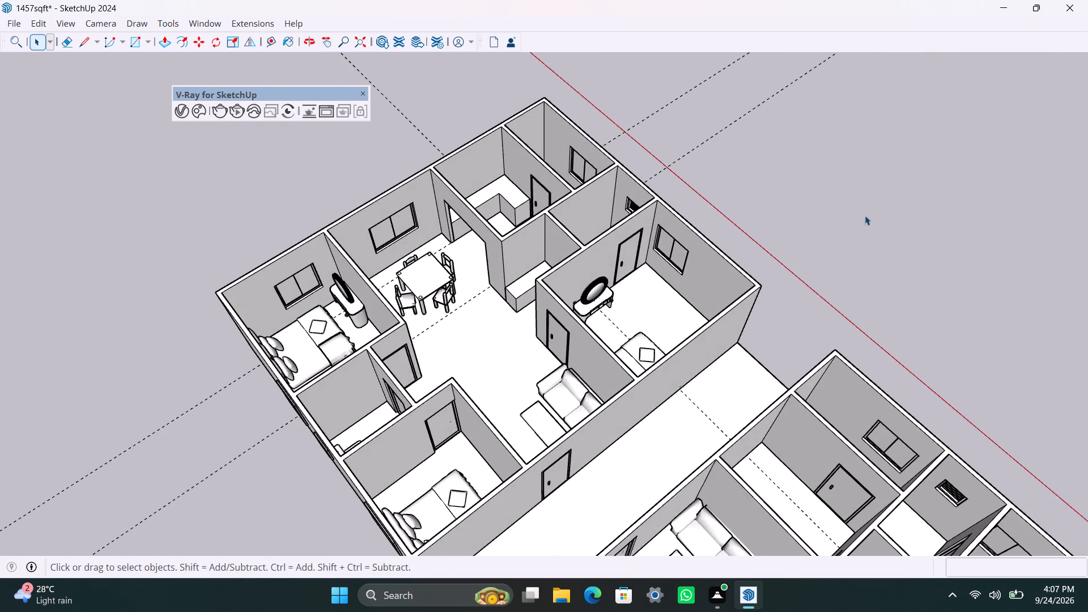
middle_drag(866, 215, 658, 271)
scroll(580, 214, up, 2)
shift+middle_drag(581, 209, 619, 363)
scroll(593, 314, up, 4)
middle_drag(583, 312, 579, 345)
scroll(585, 333, up, 6)
scroll(534, 326, up, 2)
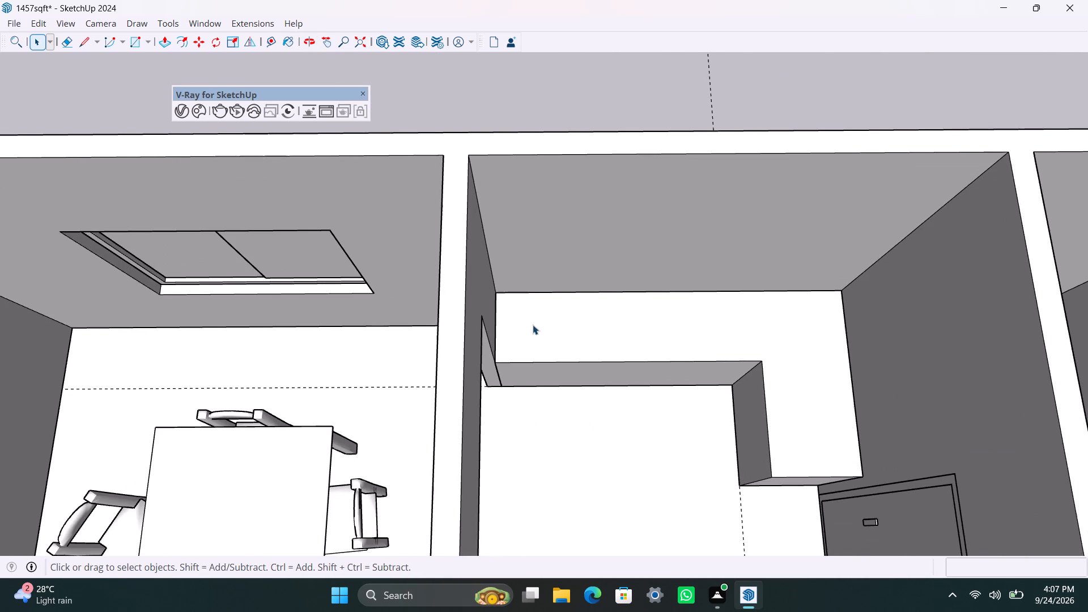
key(r)
click(495, 294)
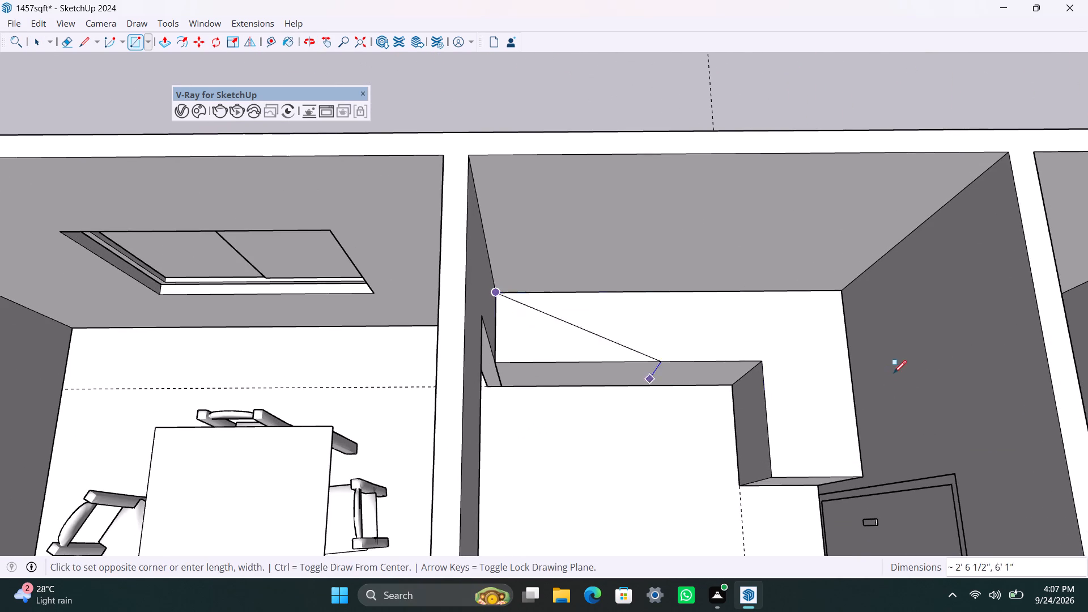
click(851, 360)
key(space)
double_click(816, 348)
right_click(815, 347)
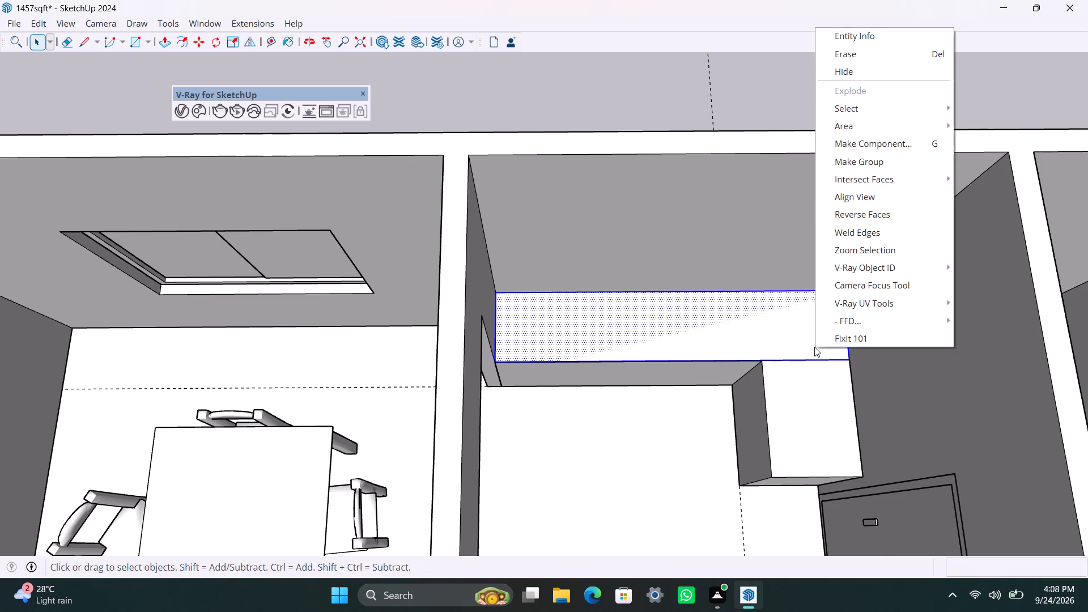
click(867, 169)
Open the L-shaped counter's top rectangle group and push/pull it up 40 mm to form a countertop slab.
triple_click(799, 320)
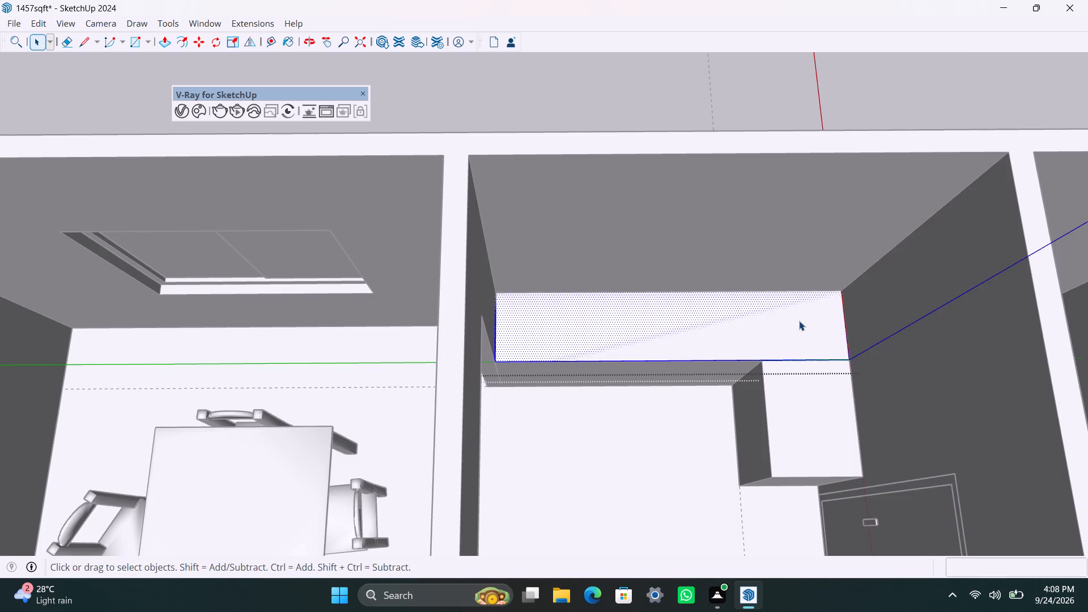
key(p)
click(799, 321)
text(40)
text(MM)
key(Return)
key(space)
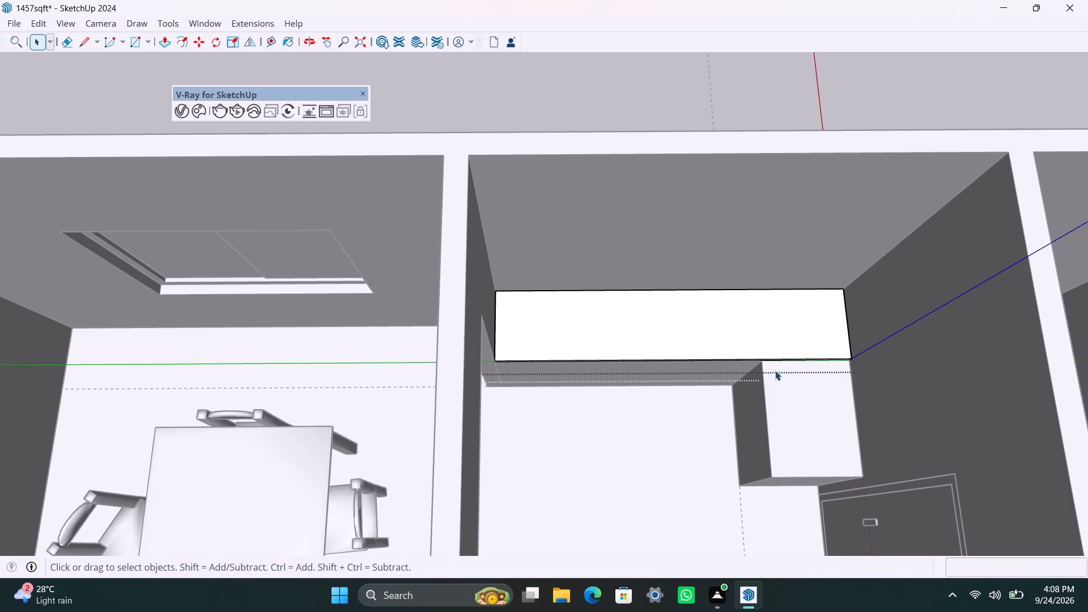
Copy the slab's front vertical edge at the door wall 2' along the front face, in line with the return.
scroll(775, 371, up, 7)
middle_drag(775, 373, 739, 265)
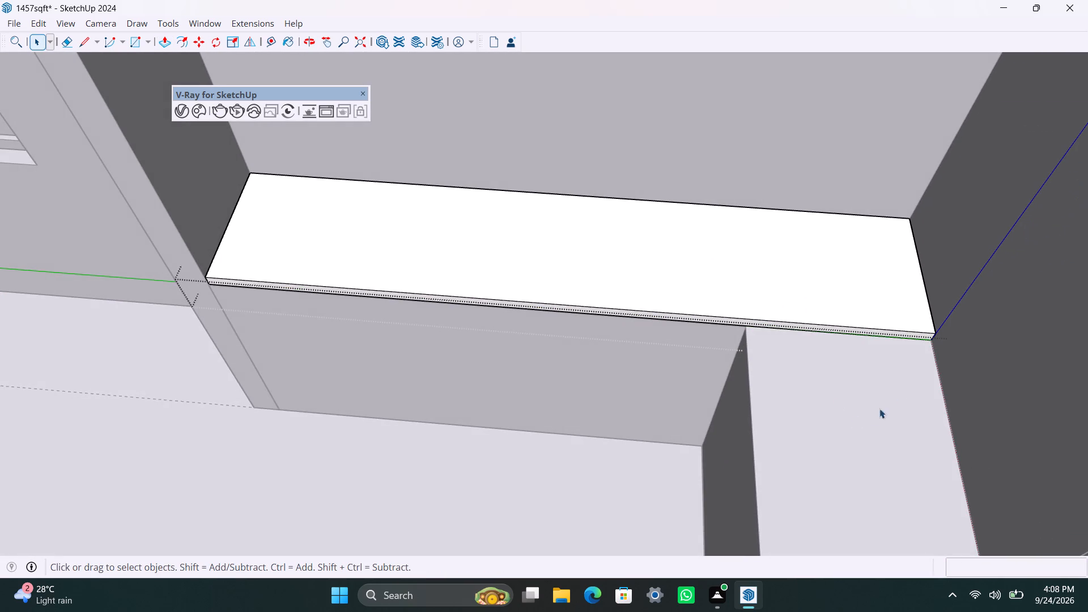
scroll(901, 390, up, 9)
click(937, 318)
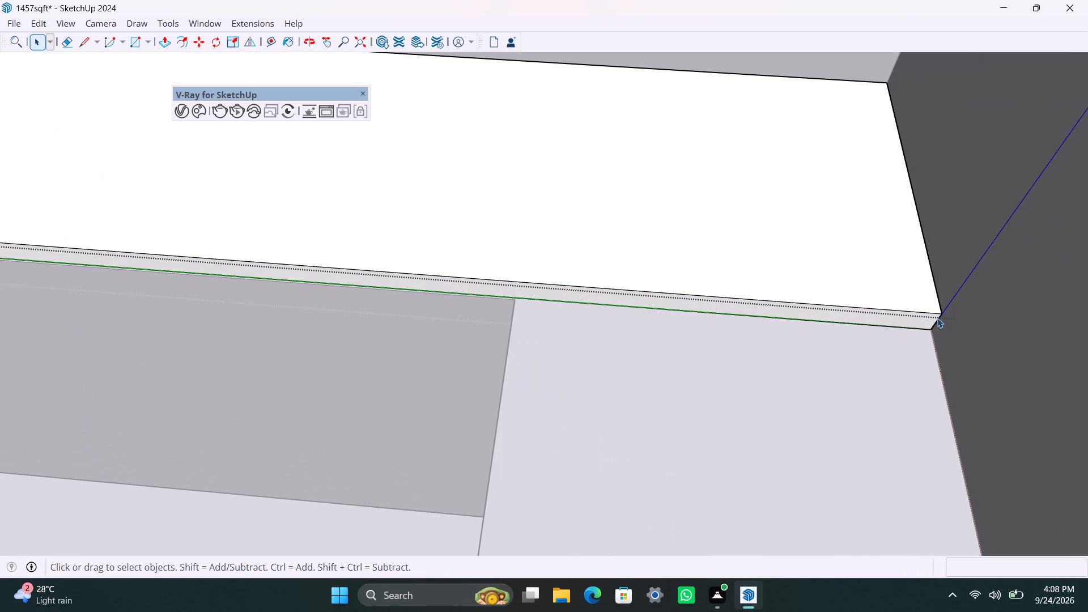
key(m)
click(931, 331)
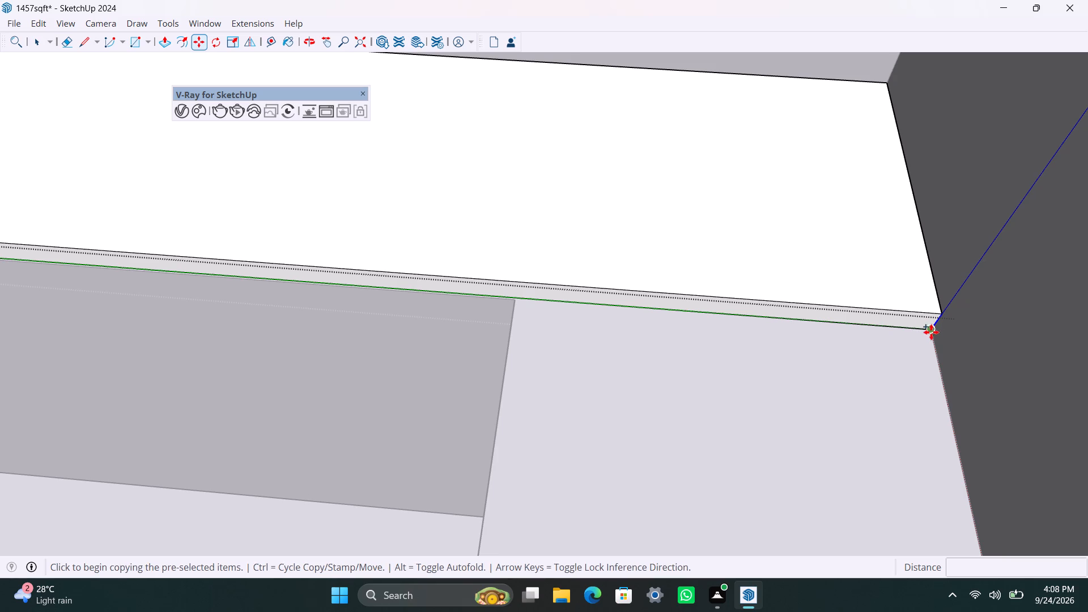
text(2')
key(Return)
key(space)
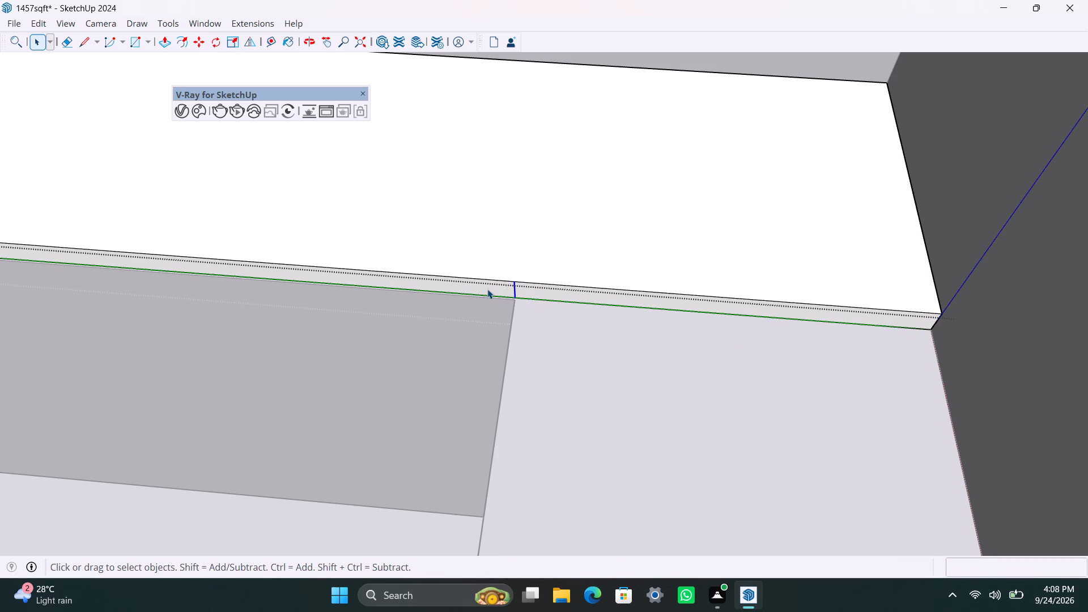
Pull the long-run section of the L-shaped slab's front face out about 1/8".
click(487, 289)
key(p)
drag(487, 290, 483, 360)
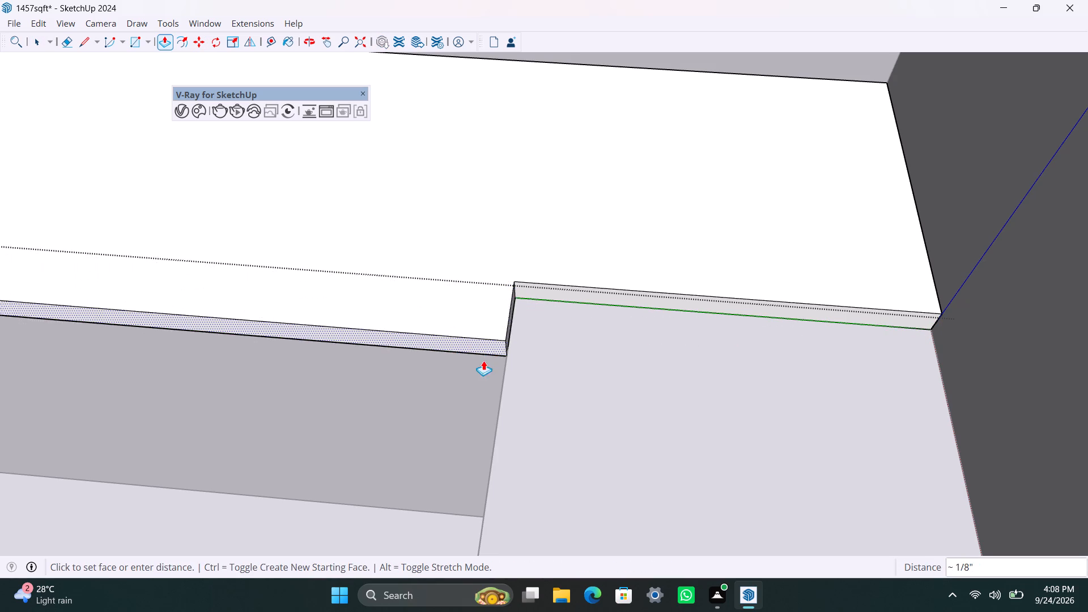
drag(483, 360, 486, 385)
key(space)
Pull the slab's front face section over the return out to the end of the counter's return, finishing with about 2'.
click(598, 300)
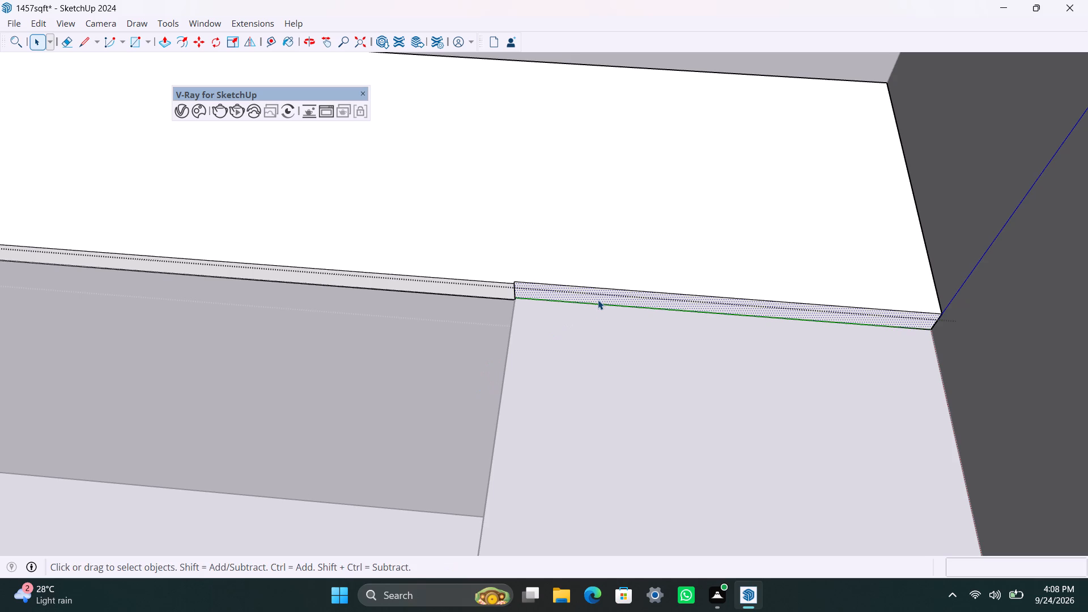
key(p)
drag(598, 300, 583, 431)
scroll(583, 431, down, 9)
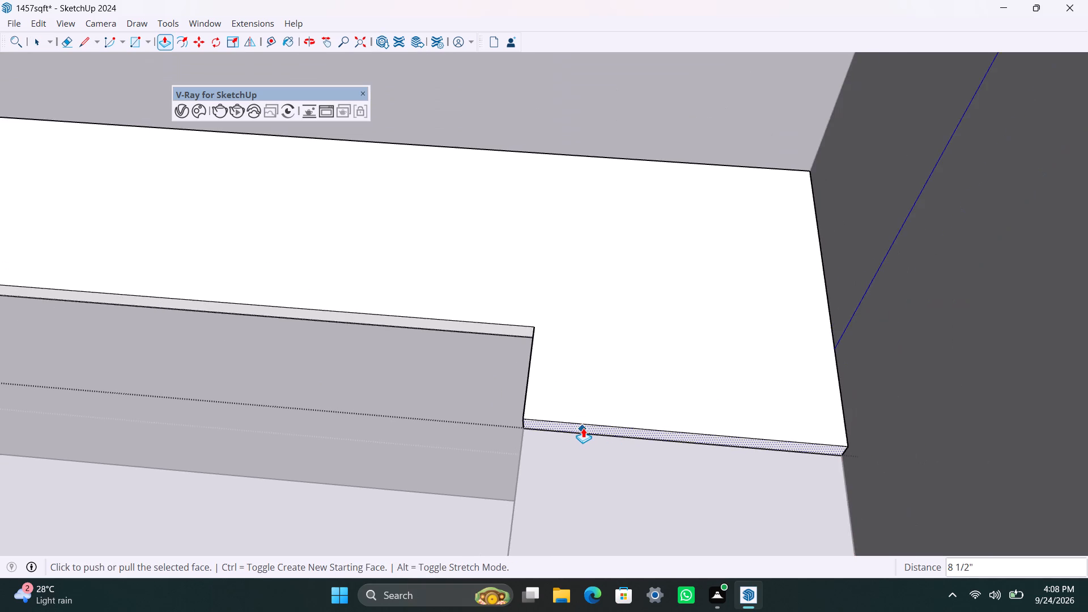
scroll(583, 428, down, 11)
shift+middle_drag(594, 428, 620, 362)
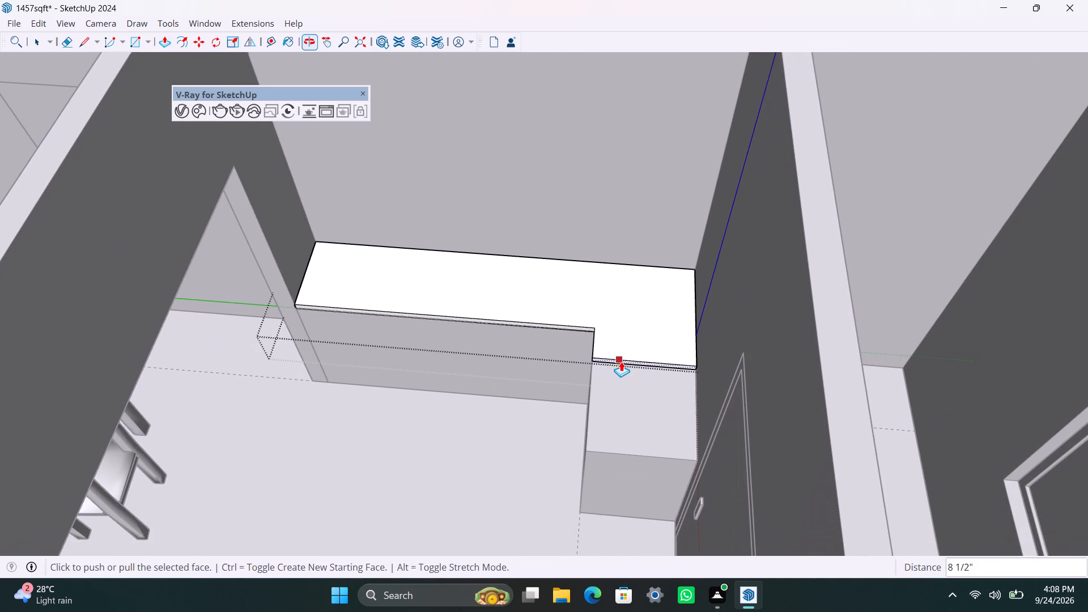
drag(631, 356, 639, 467)
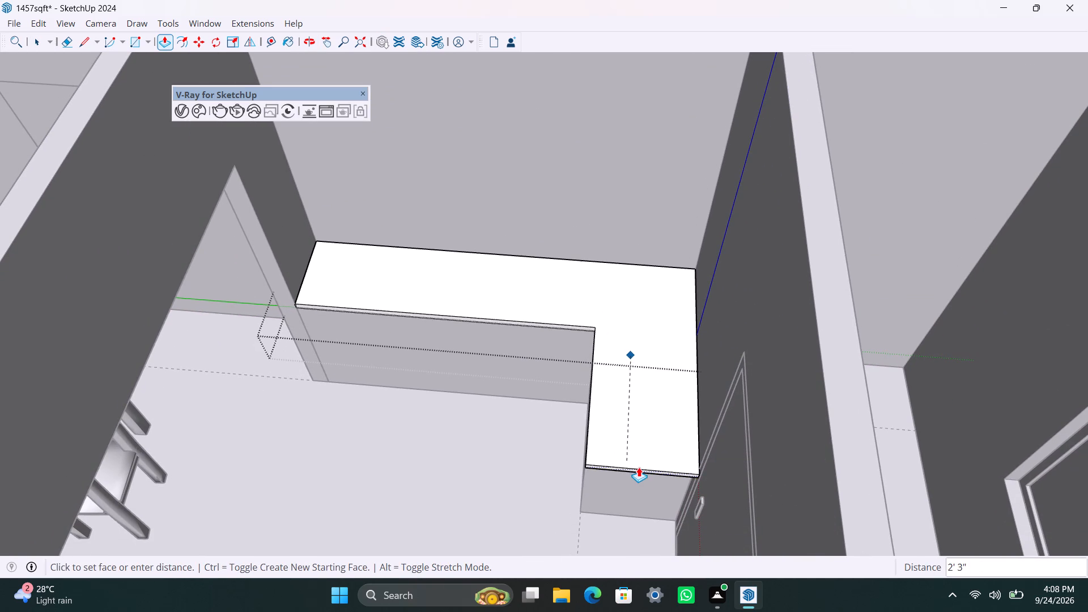
drag(639, 467, 620, 497)
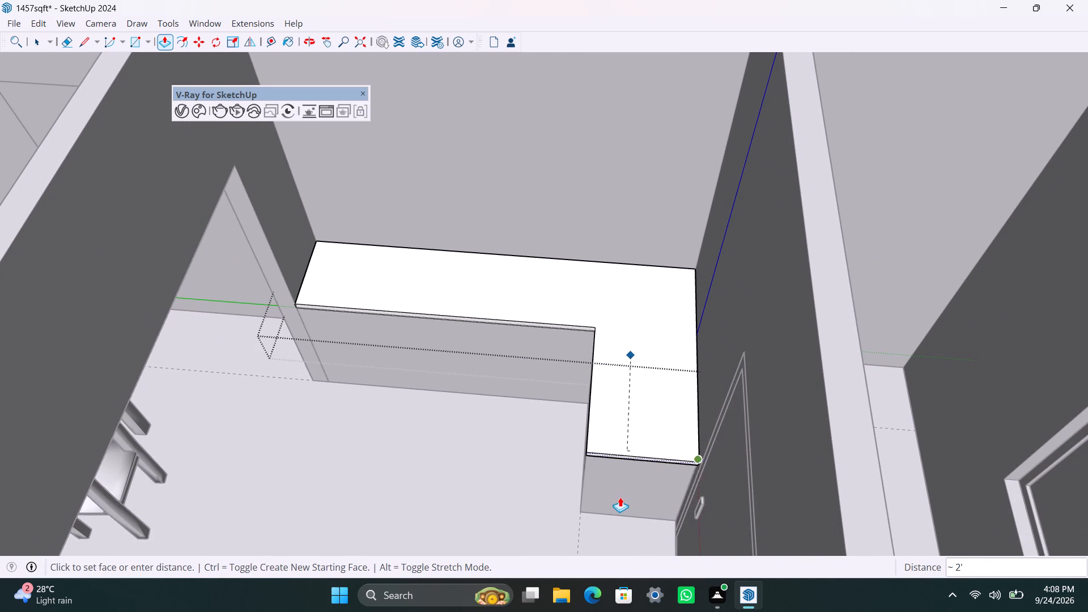
drag(620, 497, 592, 486)
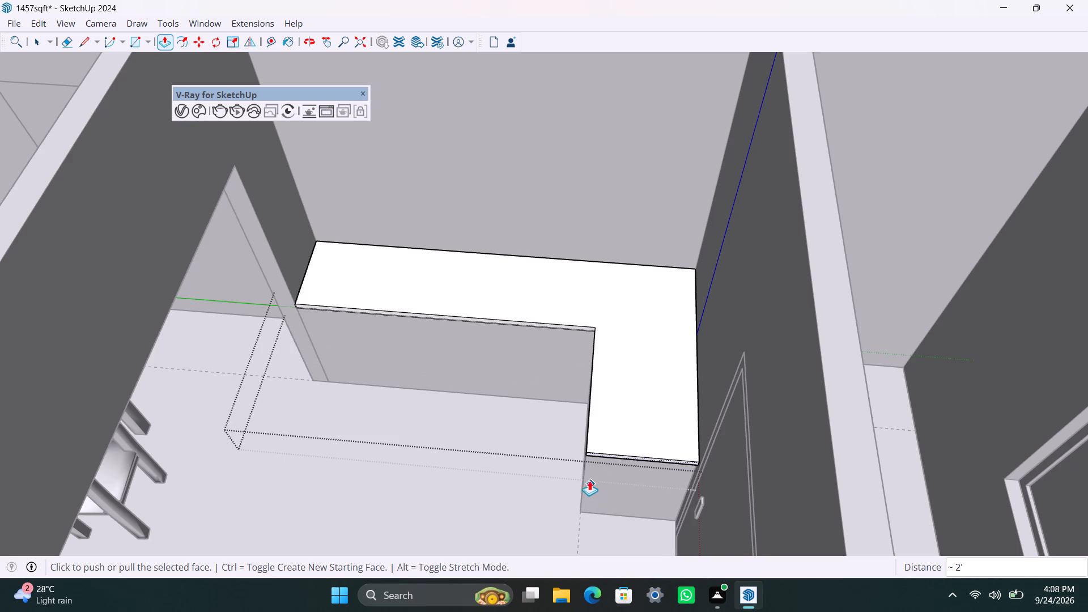
key(space)
Pull the inner side face of the slab's return out 2" as an overhang.
middle_drag(522, 441, 796, 474)
scroll(634, 364, up, 2)
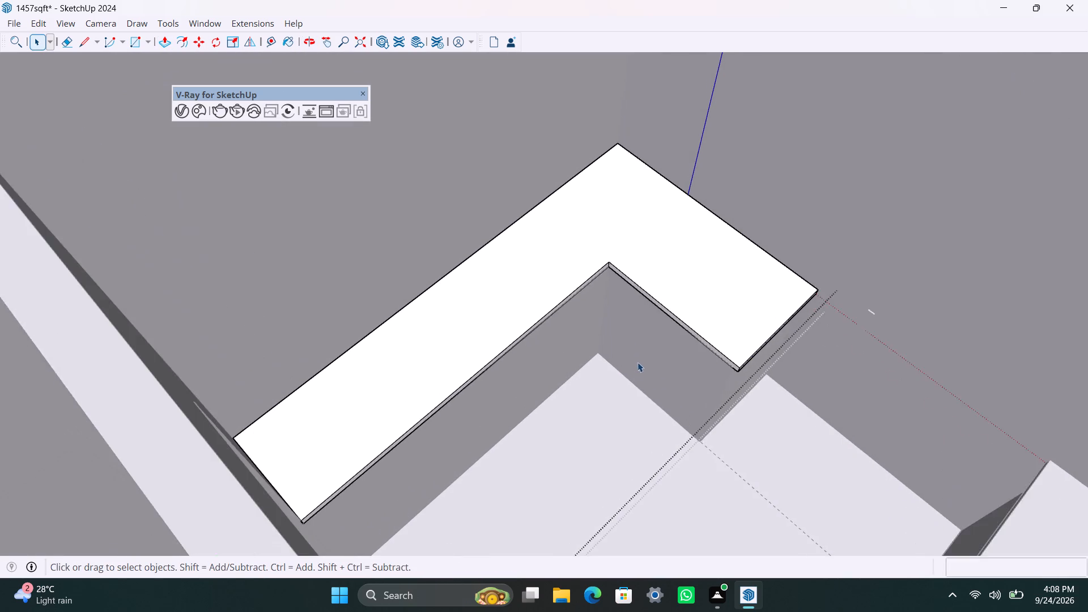
scroll(637, 362, up, 5)
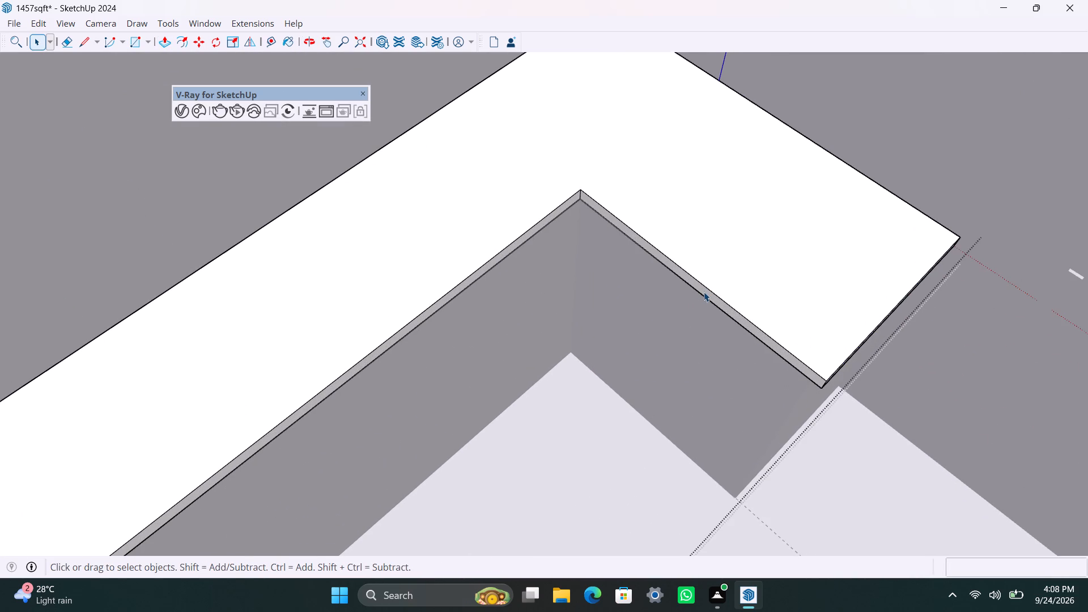
click(704, 292)
key(p)
drag(704, 292, 700, 298)
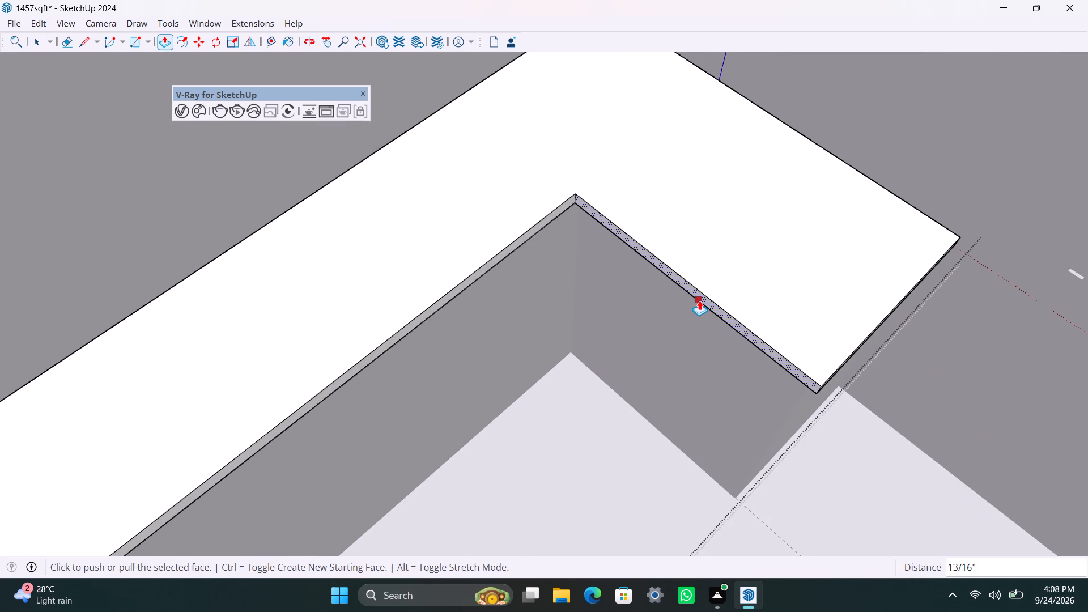
text(2")
key(Return)
key(space)
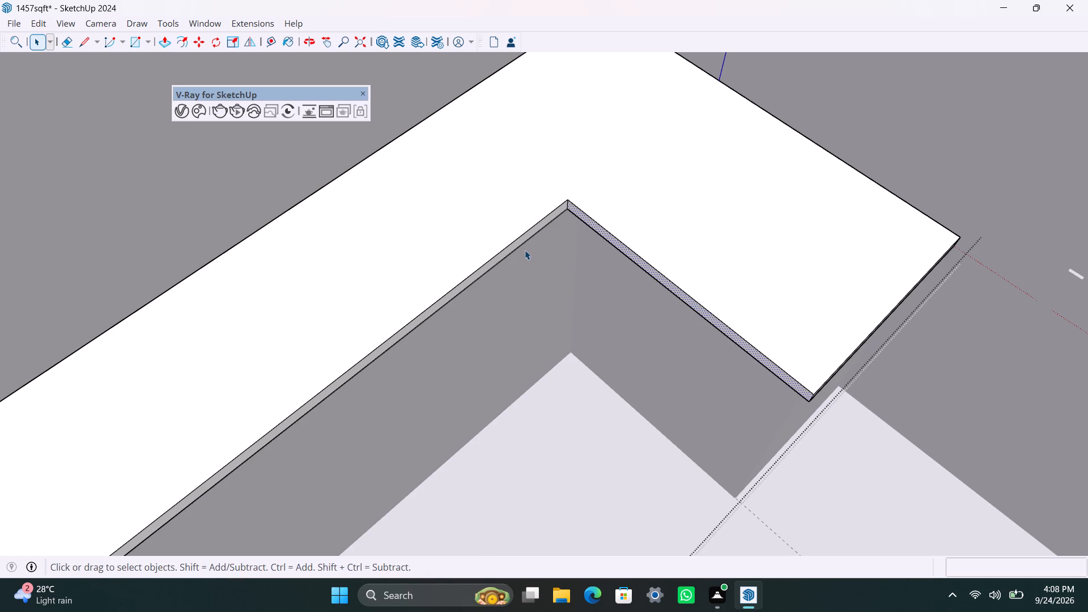
Pull the long run's inner front face of the slab out 2" as an overhang and leave the group.
click(517, 244)
key(p)
drag(517, 244, 528, 254)
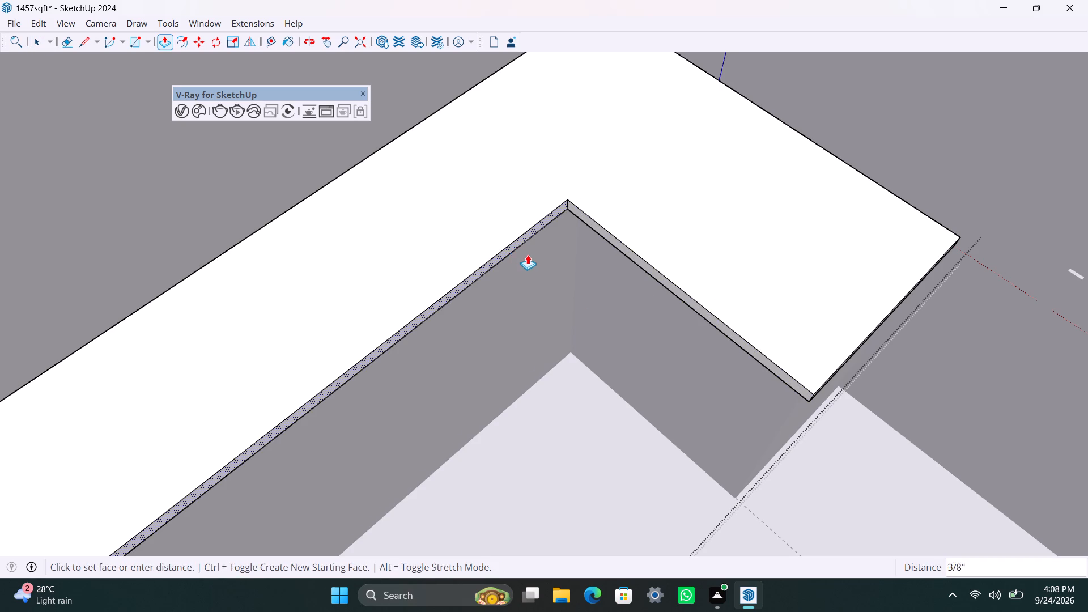
drag(528, 254, 528, 255)
text(2")
key(Return)
key(space)
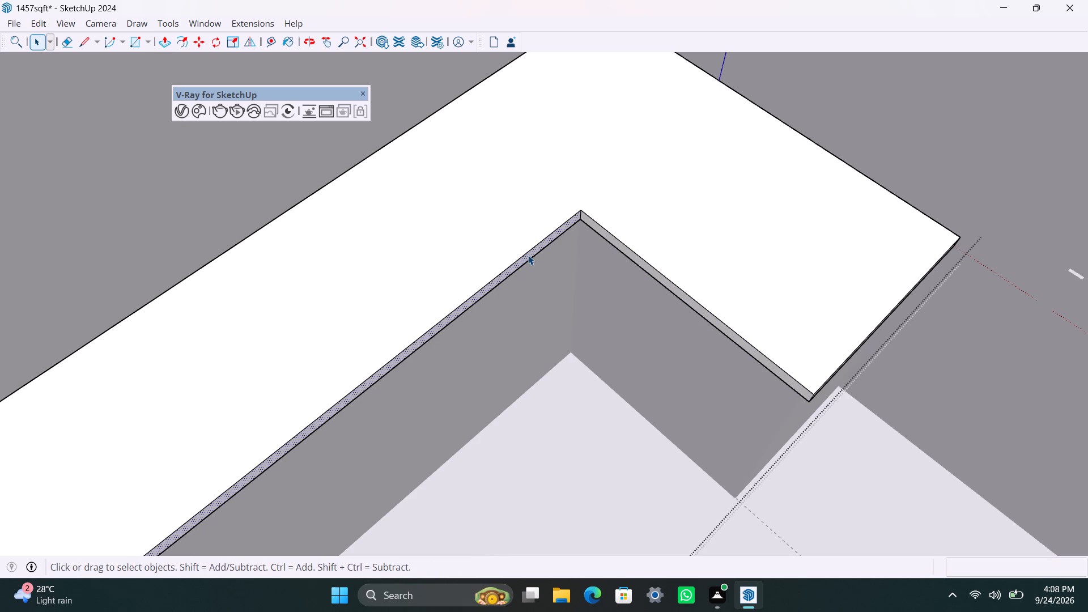
scroll(530, 265, down, 13)
scroll(393, 348, up, 3)
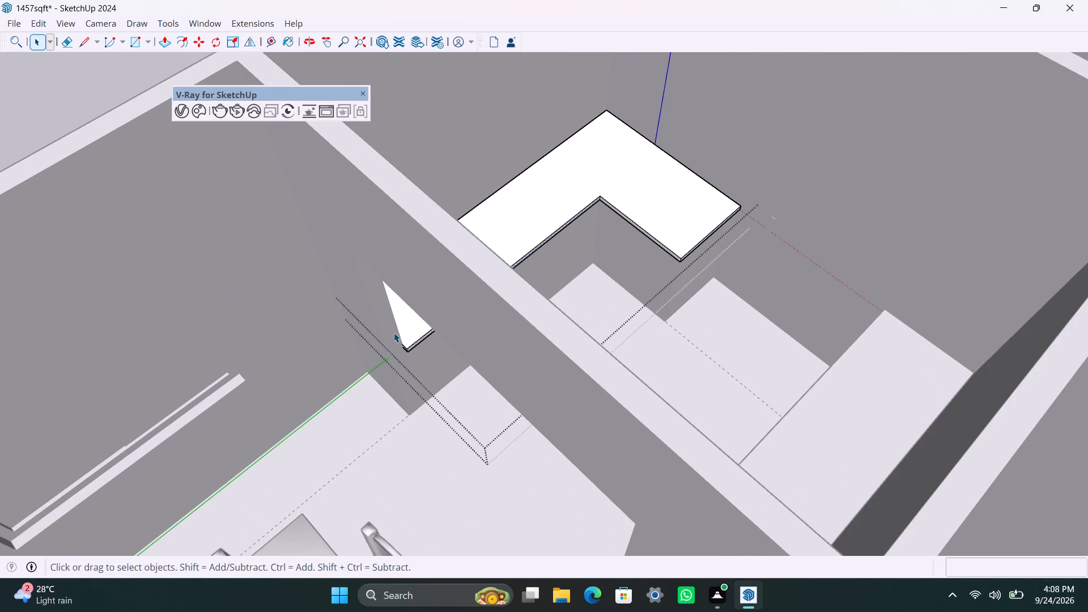
click(120, 73)
Push/pull the jamb face of the kitchen opening beside the counter to line up with the countertop slab's front edge.
scroll(379, 398, up, 2)
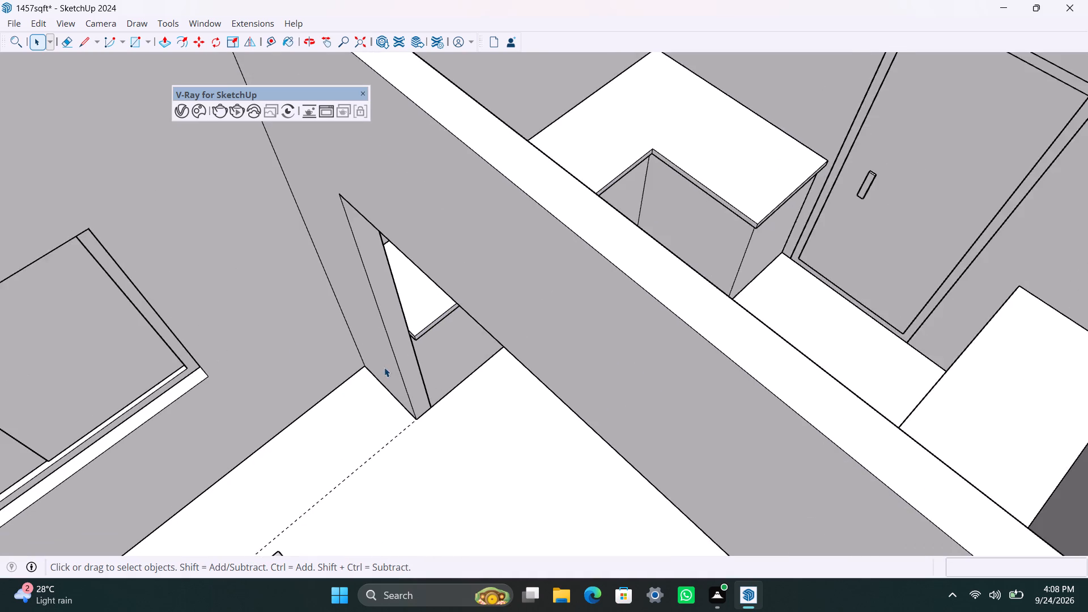
scroll(384, 367, up, 2)
click(401, 335)
triple_click(401, 334)
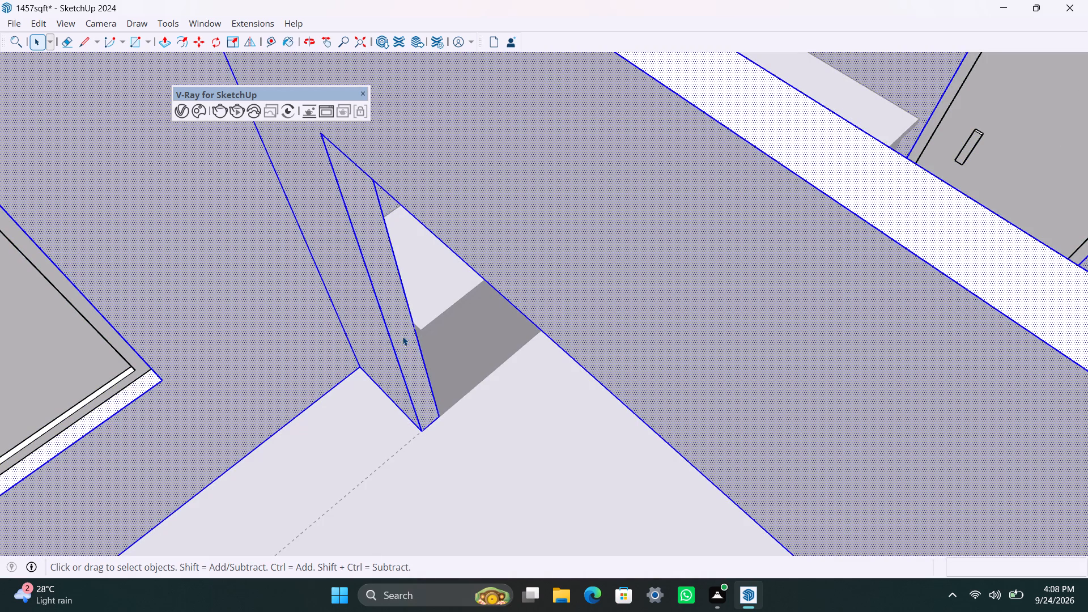
click(402, 336)
click(407, 352)
key(p)
drag(407, 352, 417, 361)
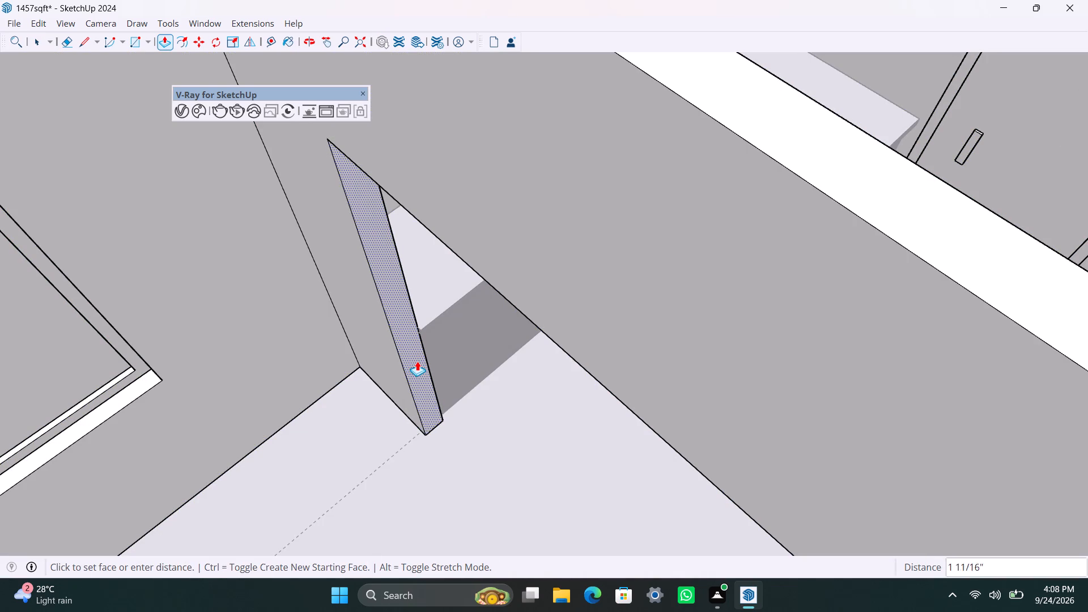
drag(417, 361, 447, 319)
key(space)
scroll(271, 313, down, 10)
double_click(127, 97)
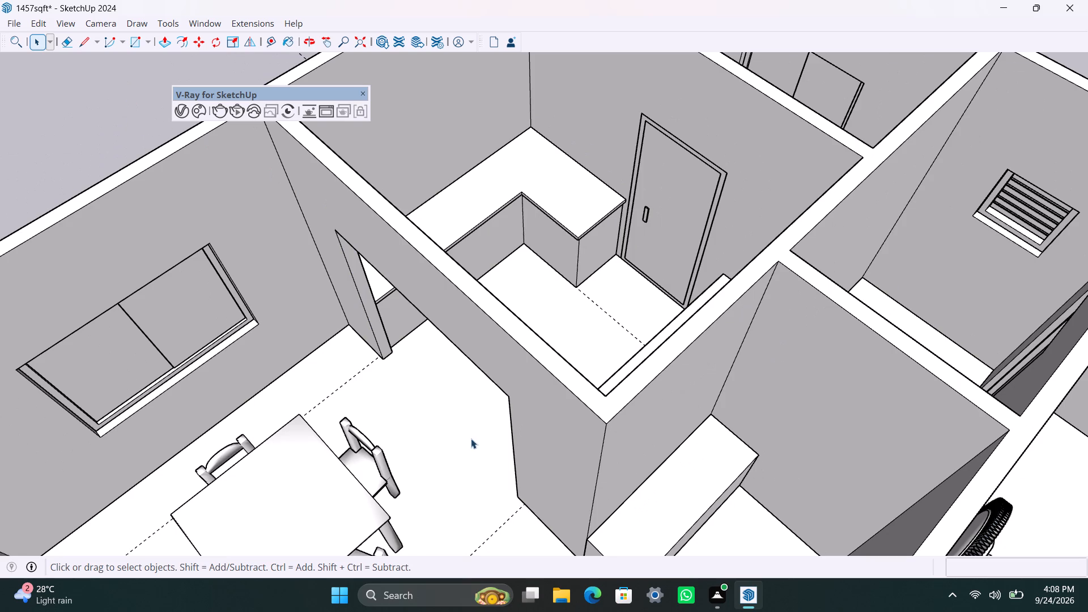
Save the model.
scroll(471, 440, down, 3)
middle_drag(487, 440, 883, 331)
scroll(715, 358, up, 3)
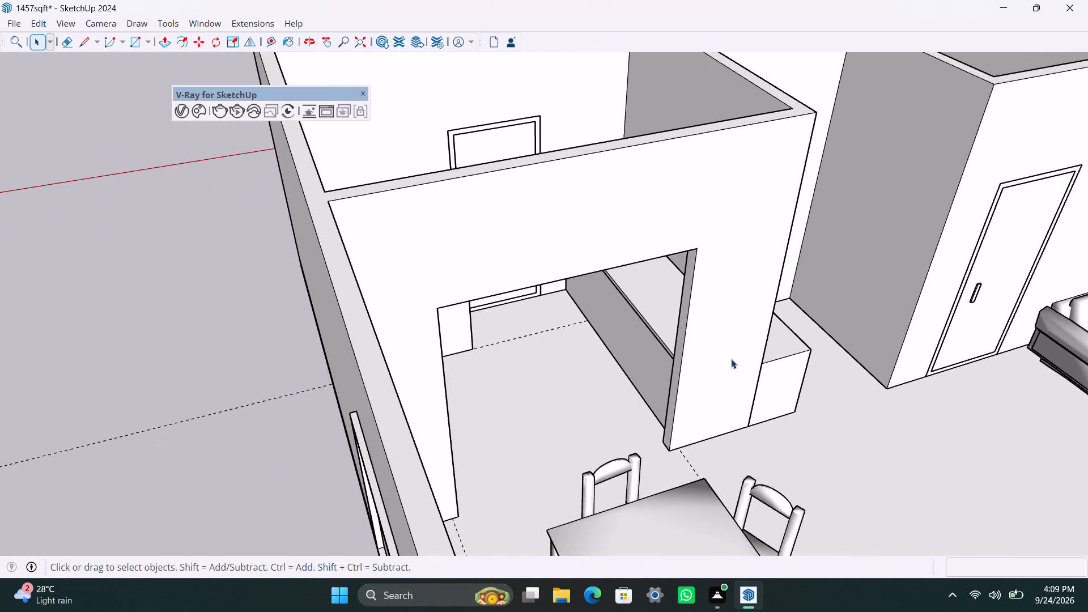
middle_drag(732, 359, 577, 422)
scroll(589, 396, down, 5)
middle_drag(586, 401, 592, 421)
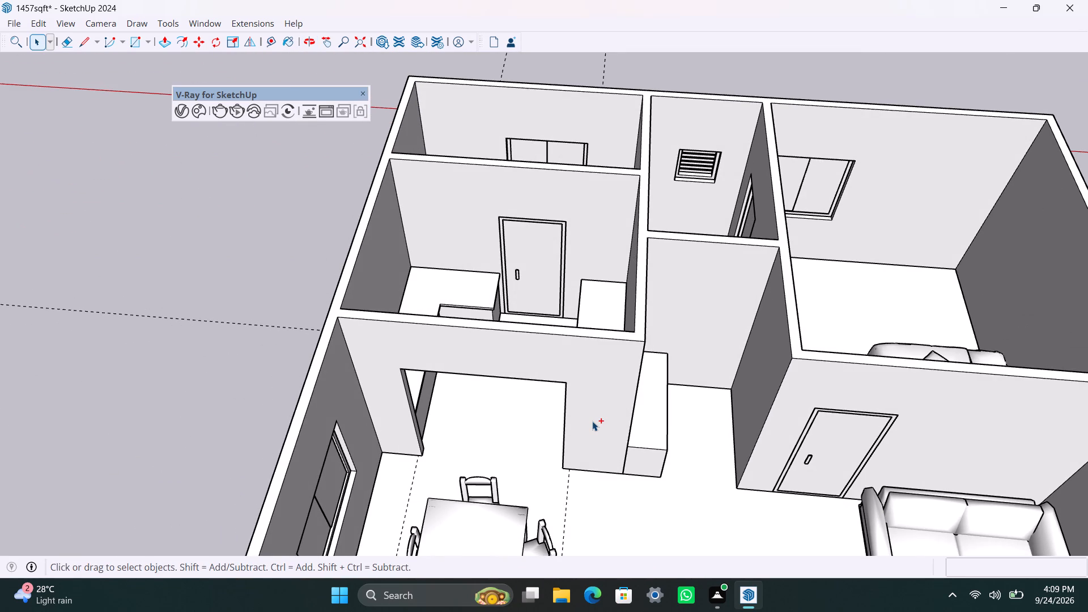
key(ctrl+s)
key(space)
Examine the finished kitchen counters from above and the layout of both units.
scroll(530, 366, down, 5)
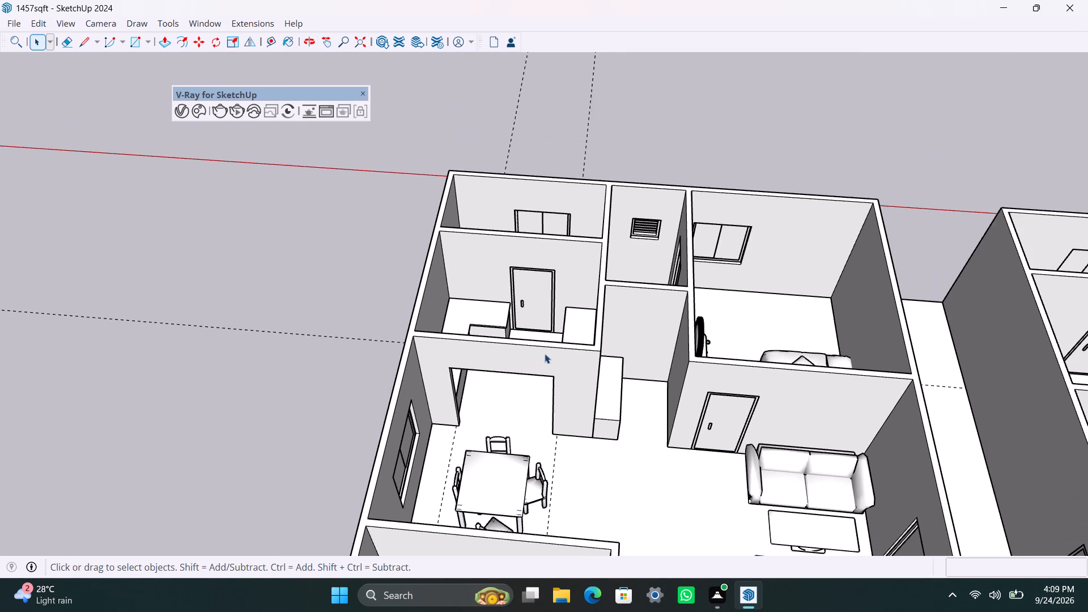
middle_drag(547, 352, 538, 405)
triple_click(372, 342)
scroll(471, 307, down, 5)
middle_drag(550, 306, 552, 314)
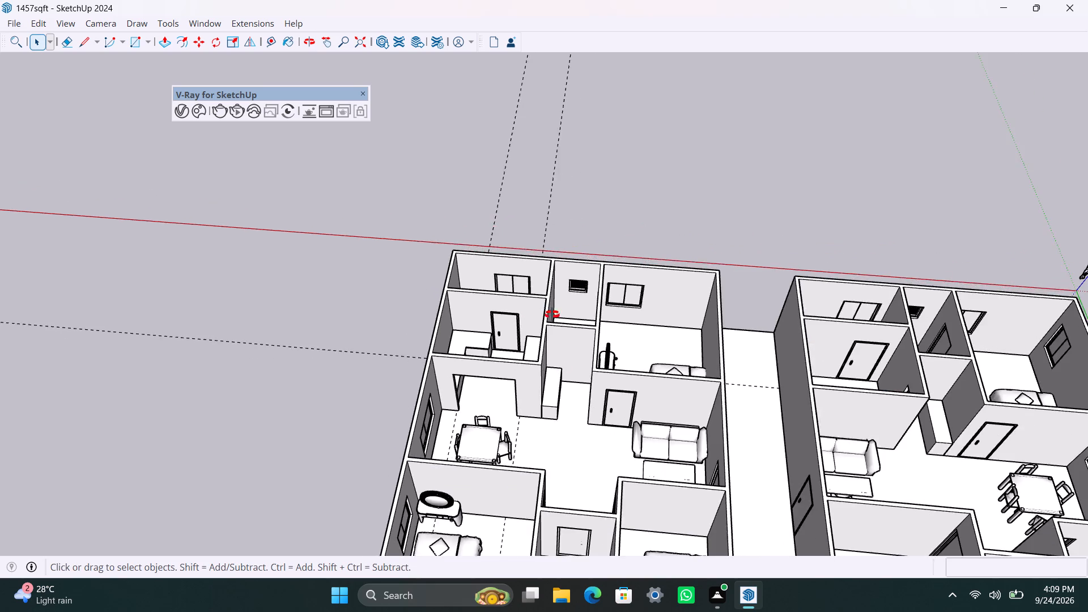
middle_drag(552, 314, 559, 477)
scroll(453, 334, up, 7)
scroll(512, 318, up, 1)
middle_drag(512, 322, 484, 322)
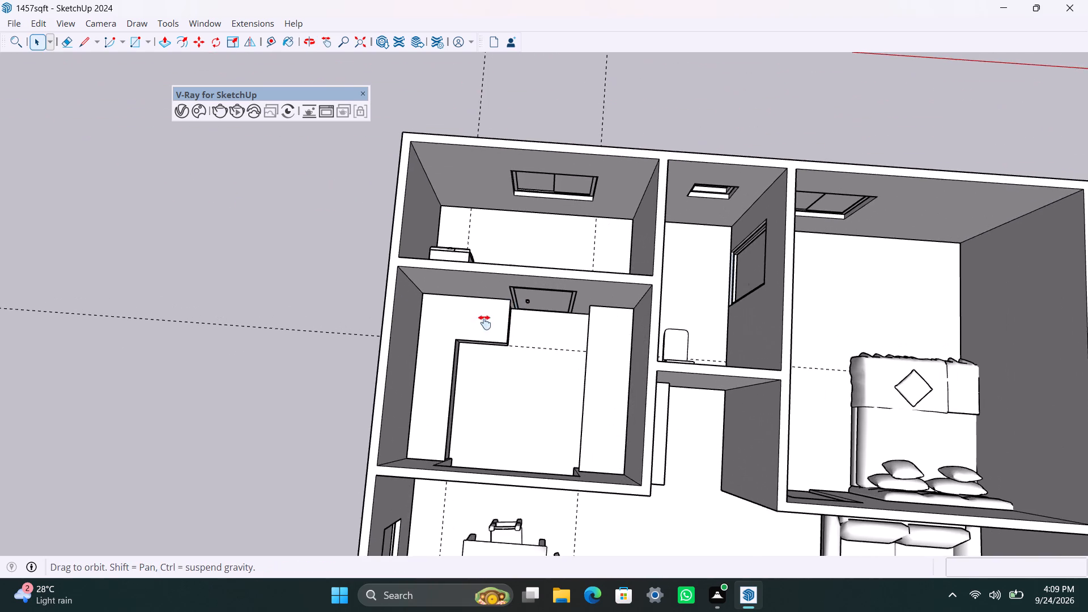
middle_drag(484, 322, 365, 280)
scroll(494, 321, down, 10)
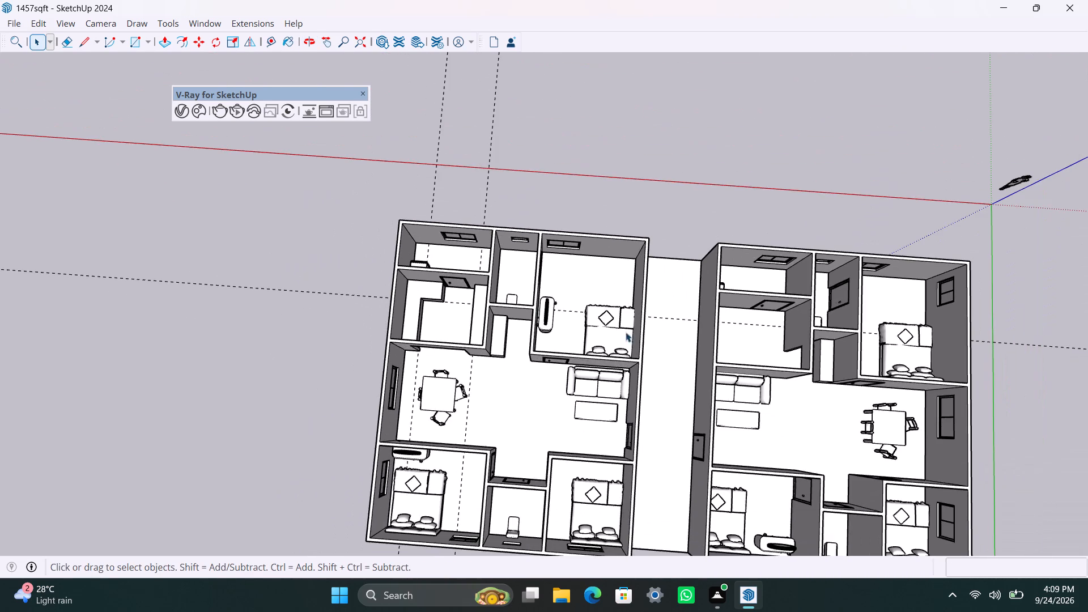
Place a guide 2' from the kitchen wall beside the central passage in the other unit.
middle_drag(674, 352, 523, 285)
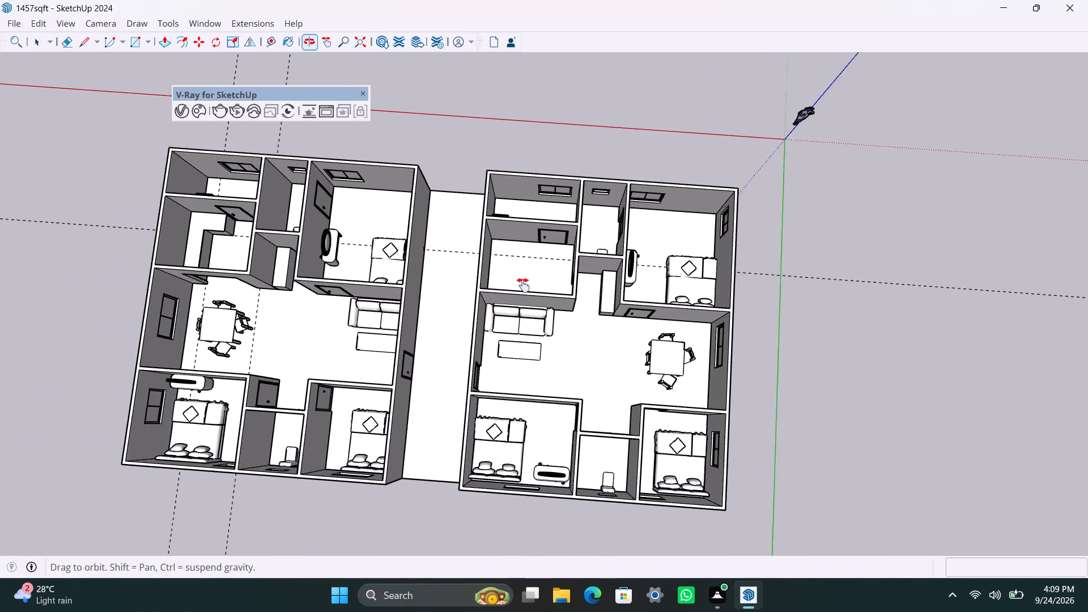
middle_drag(523, 285, 525, 285)
scroll(595, 273, up, 6)
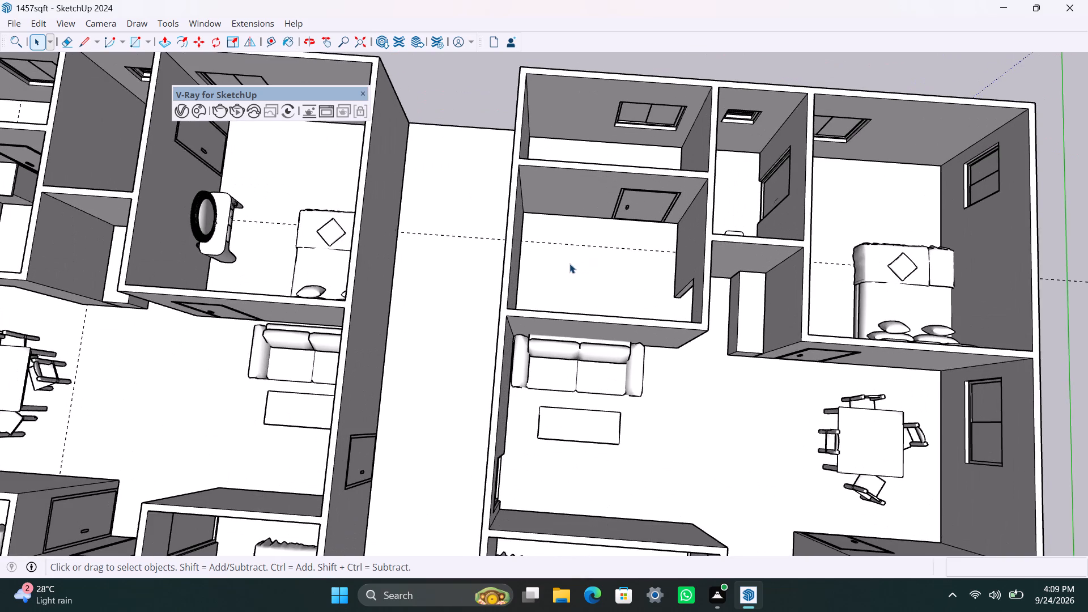
shift+middle_drag(568, 265, 559, 299)
scroll(564, 283, up, 3)
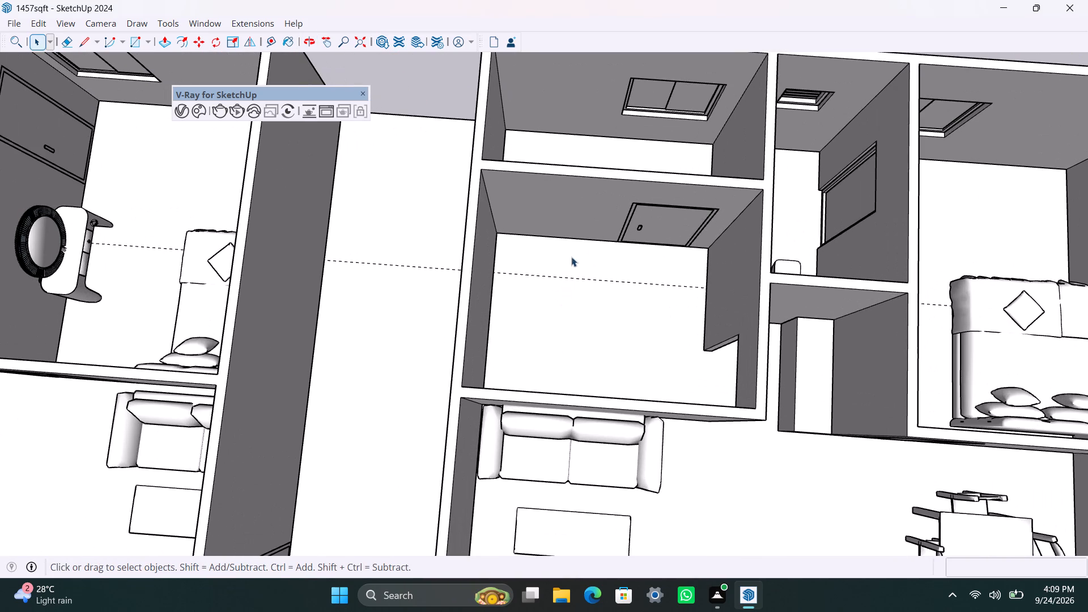
key(t)
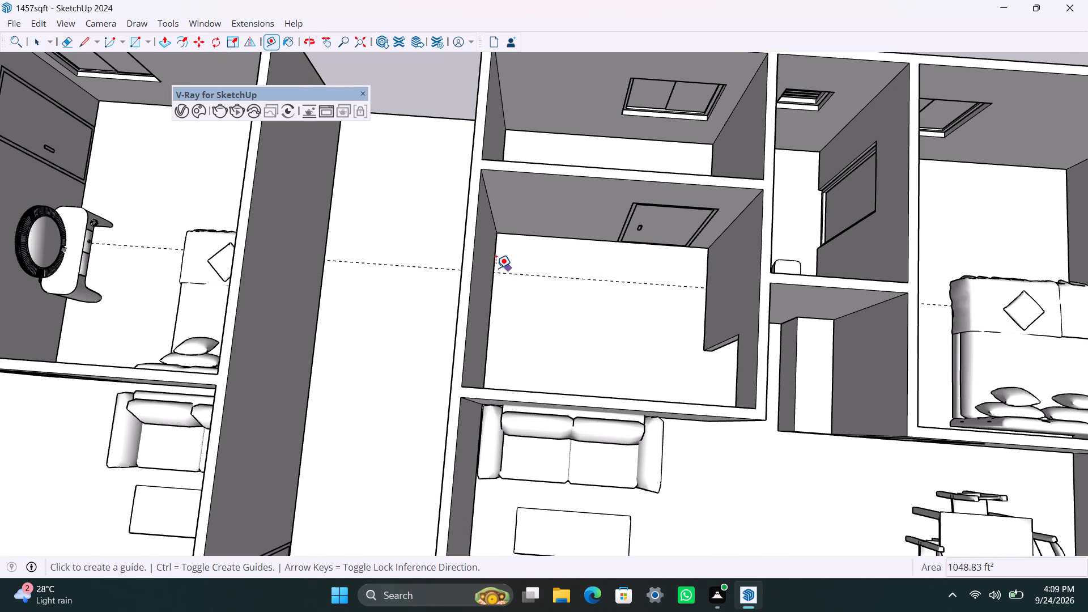
click(494, 265)
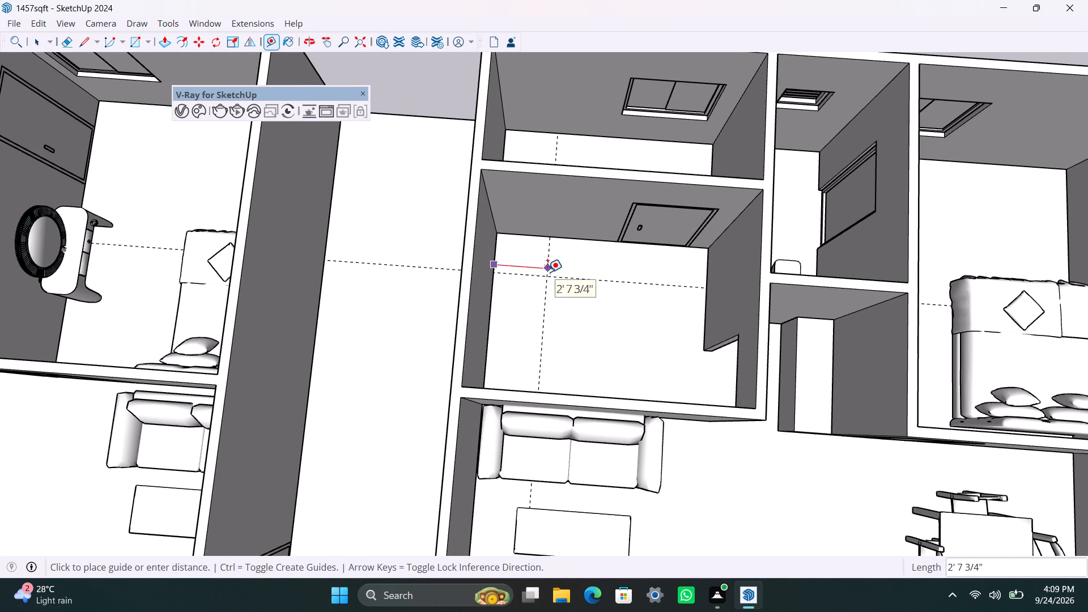
text(2')
key(Return)
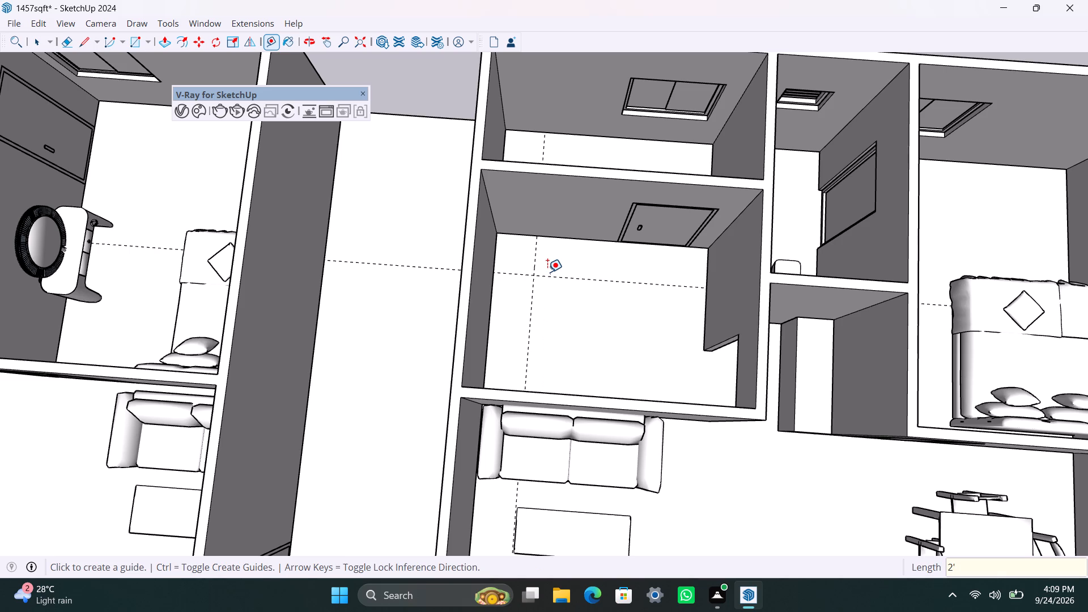
Draw a 2' by 8' 1" rectangle on the kitchen floor between the passage-side wall and the guide, and group it.
key(space)
key(r)
drag(500, 233, 500, 274)
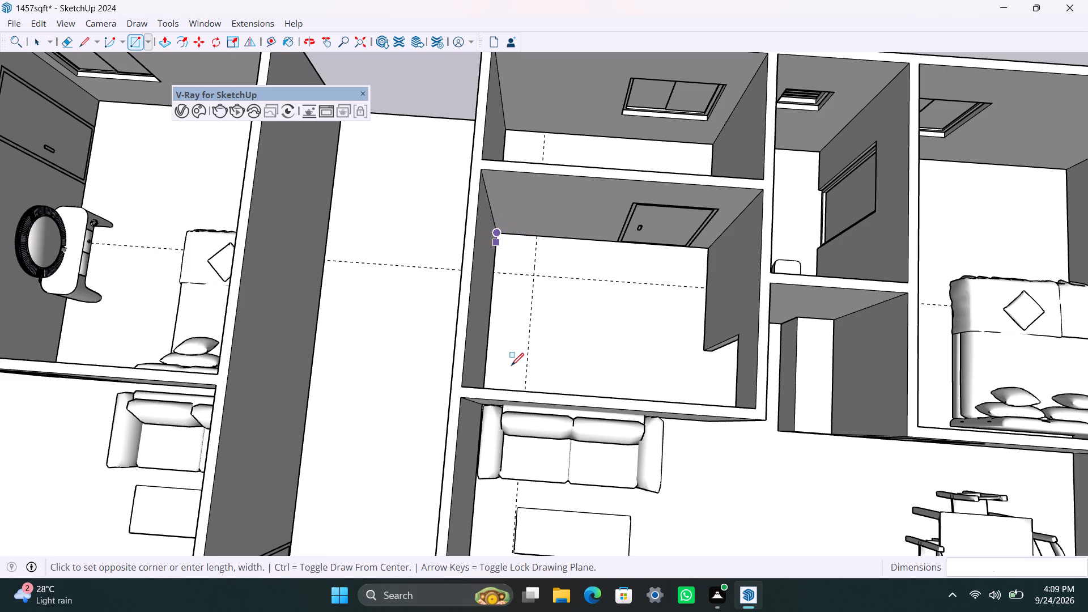
scroll(518, 386, up, 2)
middle_drag(521, 386, 517, 428)
scroll(517, 428, up, 1)
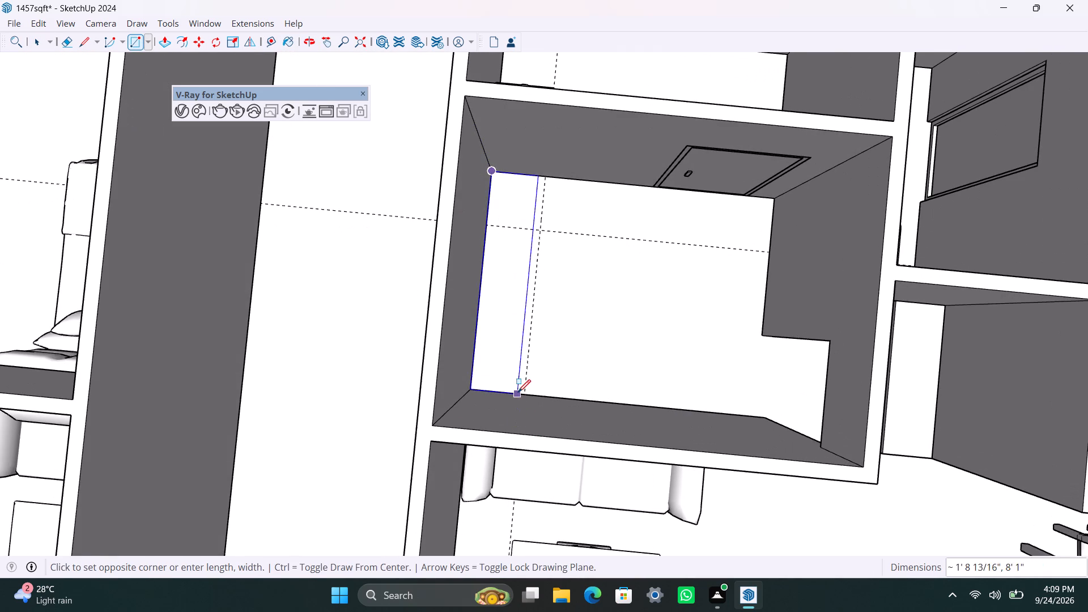
click(526, 393)
key(space)
double_click(511, 358)
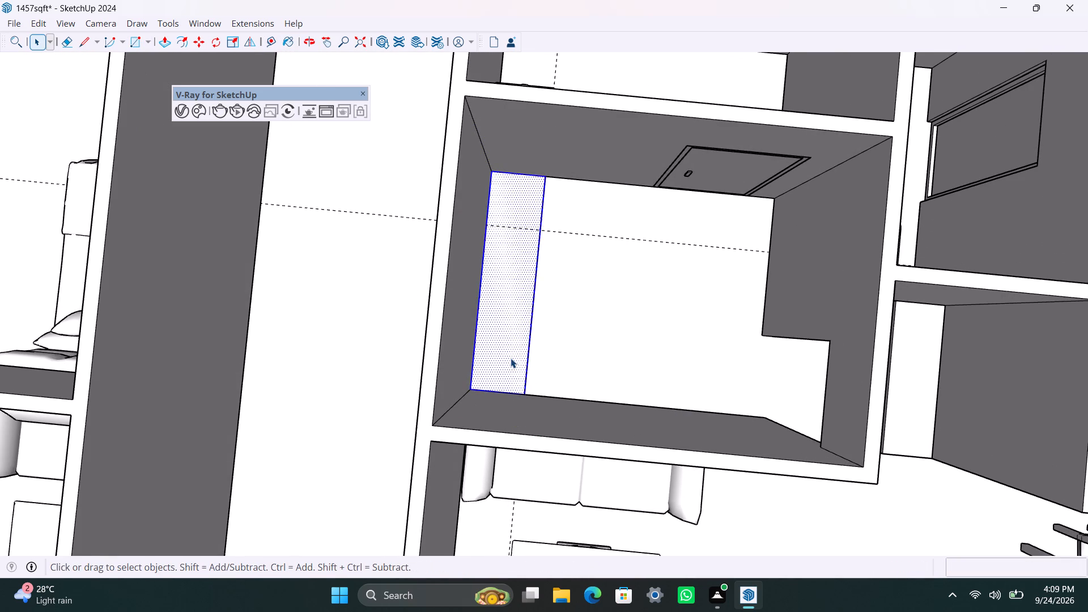
right_click(511, 358)
click(560, 179)
Extrude the grouped kitchen floor rectangle up 3' to form the counter base.
triple_click(517, 248)
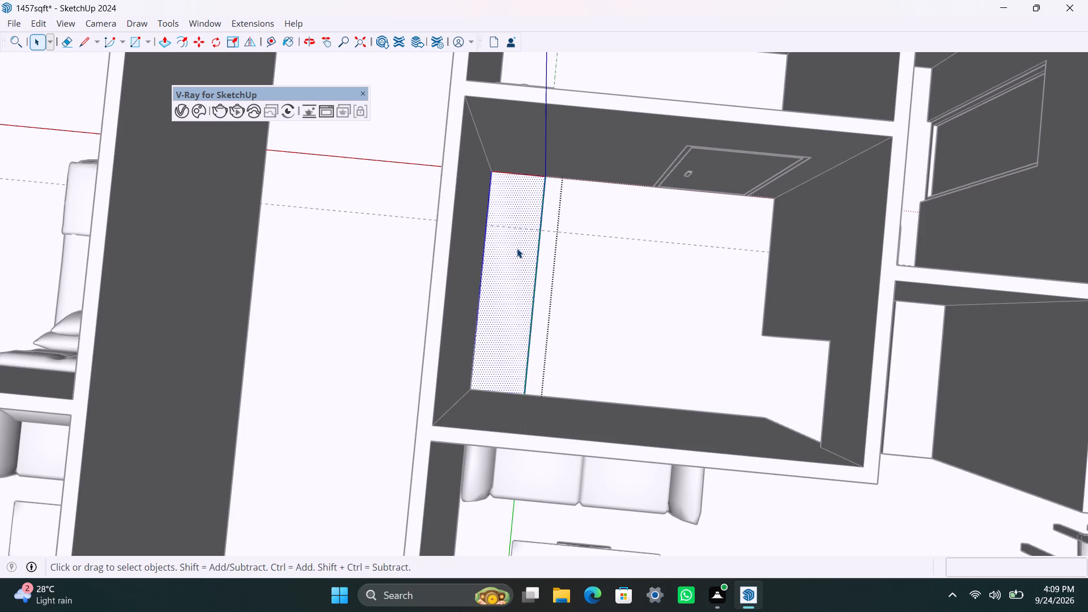
key(p)
click(517, 249)
text(3')
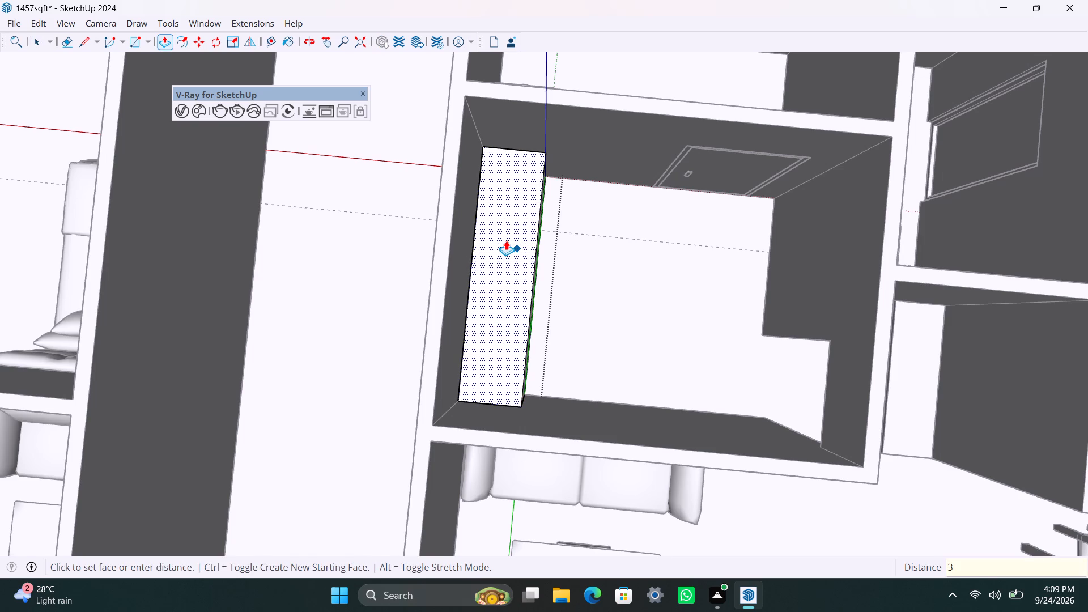
key(Return)
key(space)
Copy the counter base's vertical corner edge 2' along its front face to mark off the end beside the door-side wall.
scroll(561, 284, down, 3)
middle_drag(655, 314, 304, 224)
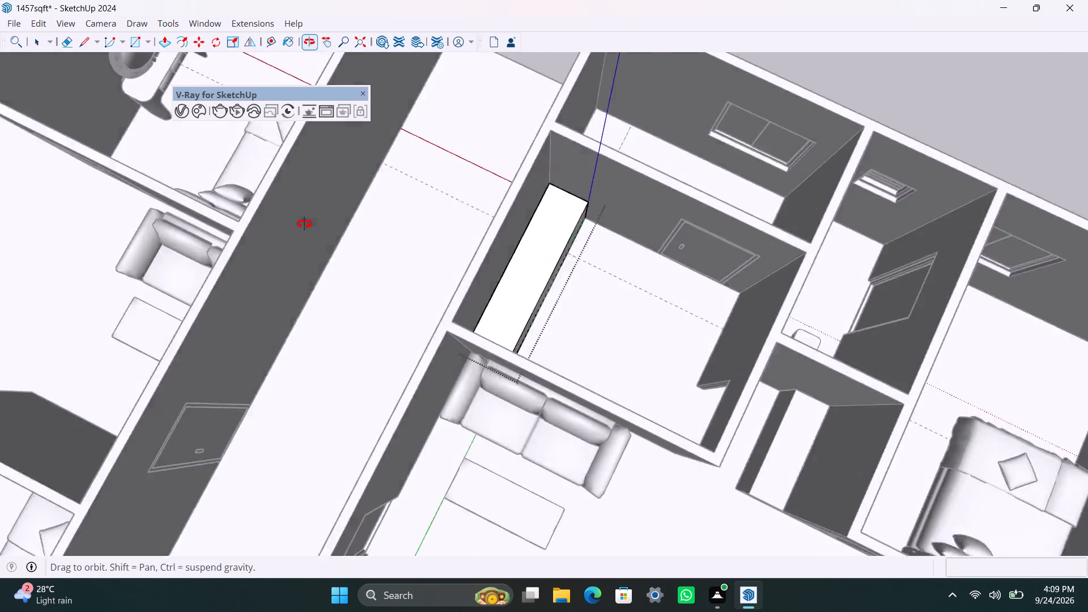
middle_drag(304, 224, 52, 172)
scroll(590, 364, up, 8)
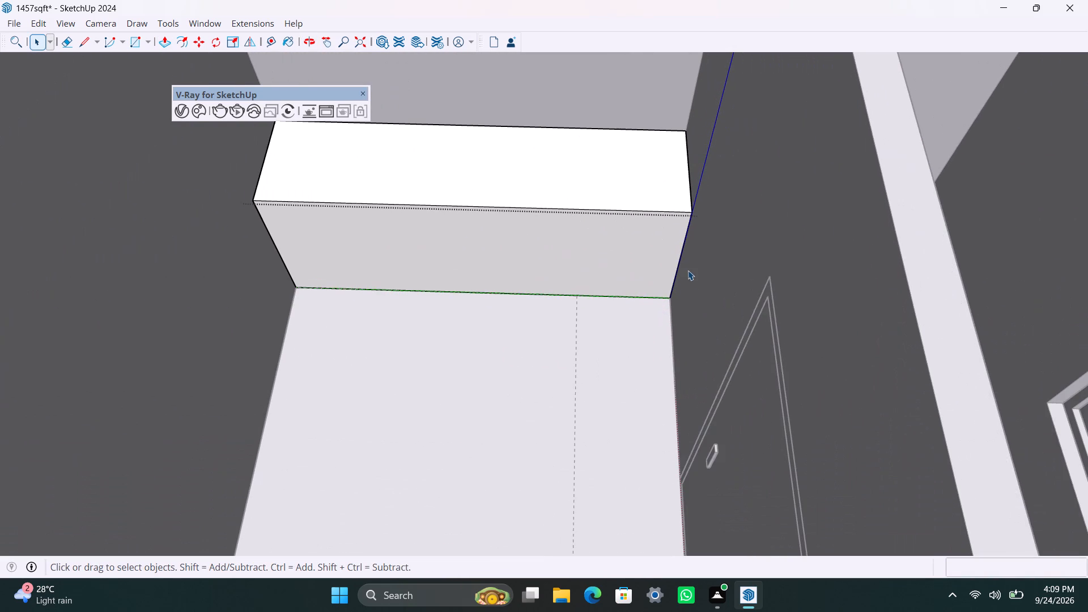
click(675, 282)
key(m)
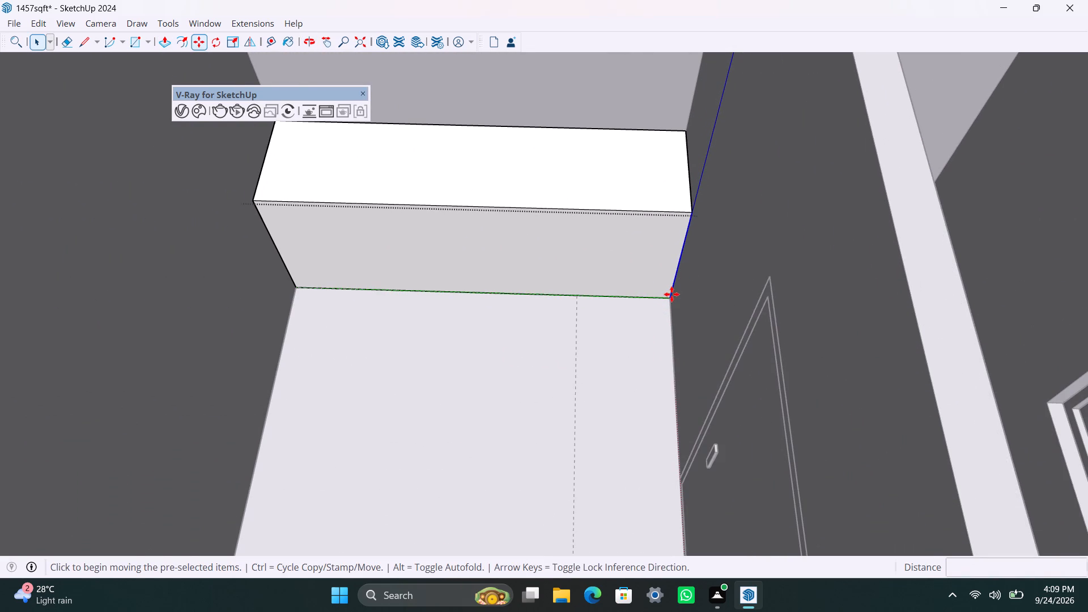
click(670, 297)
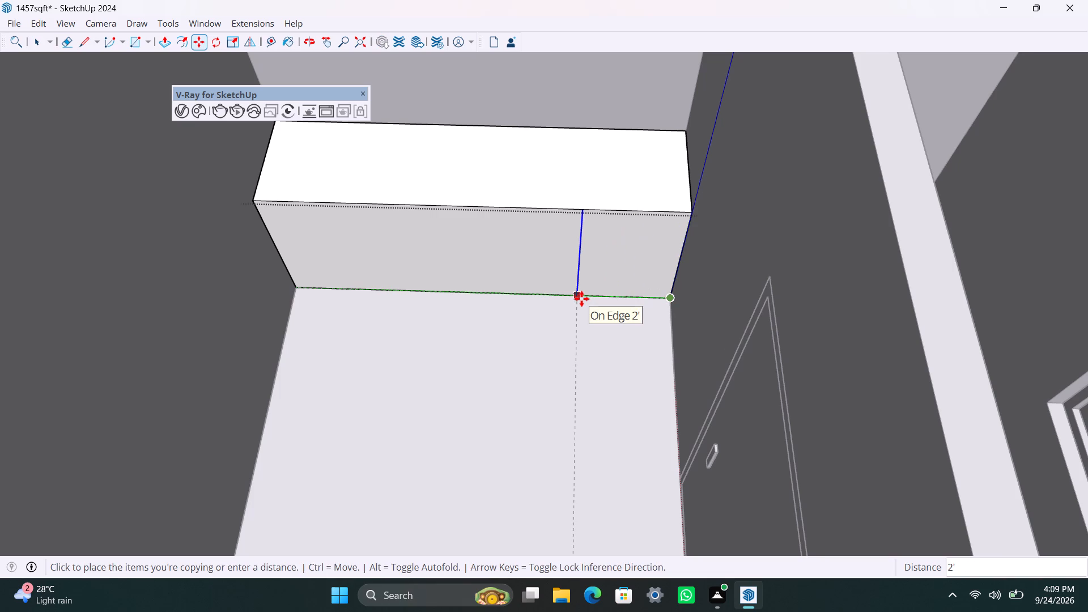
text(2')
key(Return)
key(space)
Extrude the marked 2' wide end face about 4' along the door-side wall to form an L-shaped counter base, and exit the group.
scroll(555, 352, down, 4)
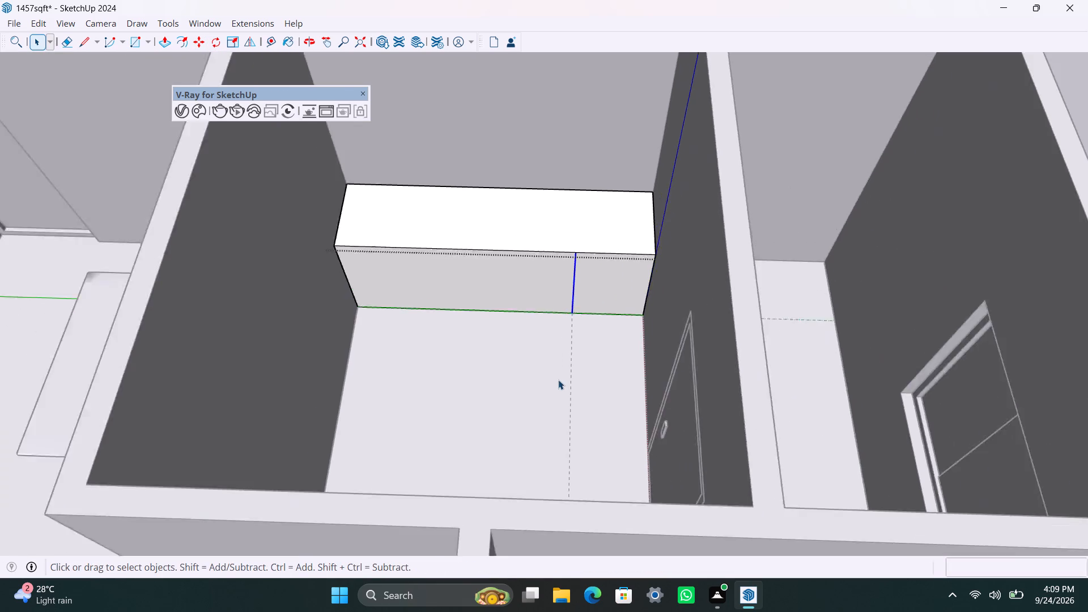
scroll(558, 380, down, 4)
middle_drag(558, 393, 780, 457)
scroll(619, 311, up, 2)
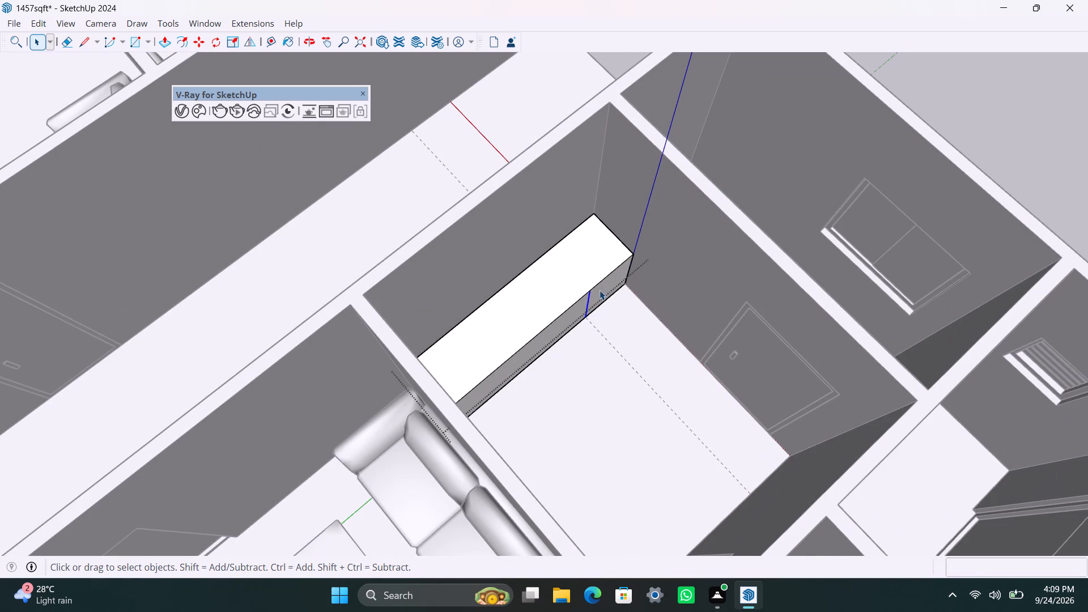
click(604, 288)
key(p)
drag(604, 288, 716, 385)
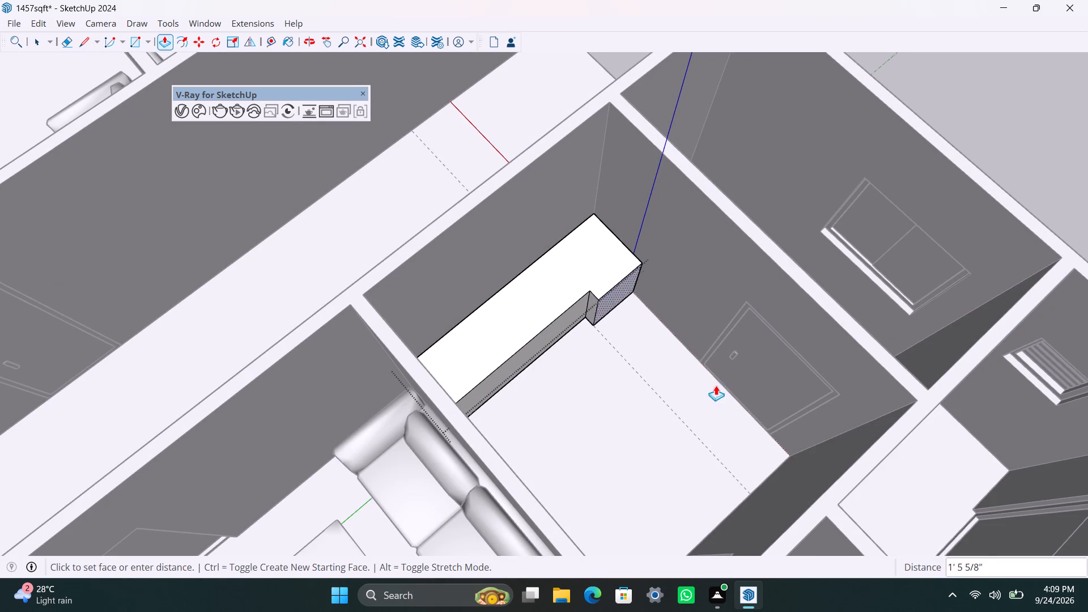
drag(716, 385, 728, 299)
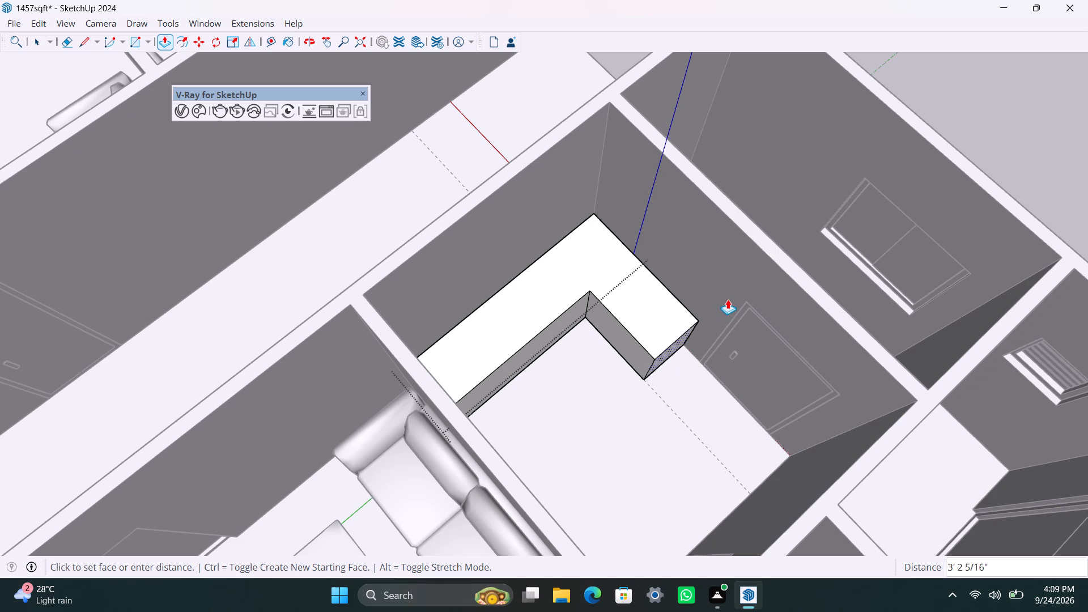
drag(728, 299, 736, 324)
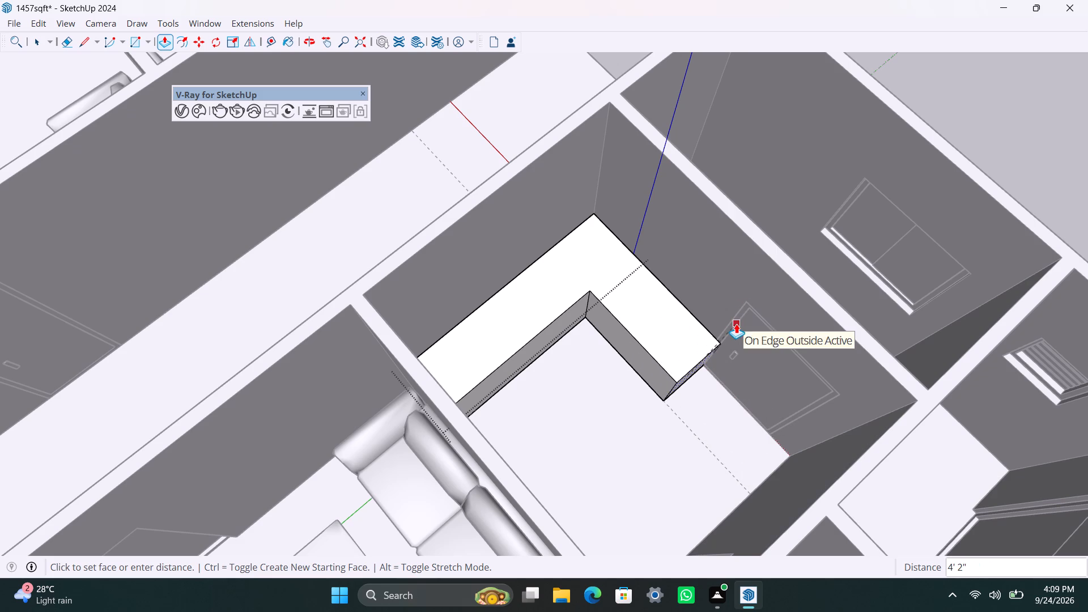
drag(736, 324, 731, 315)
key(space)
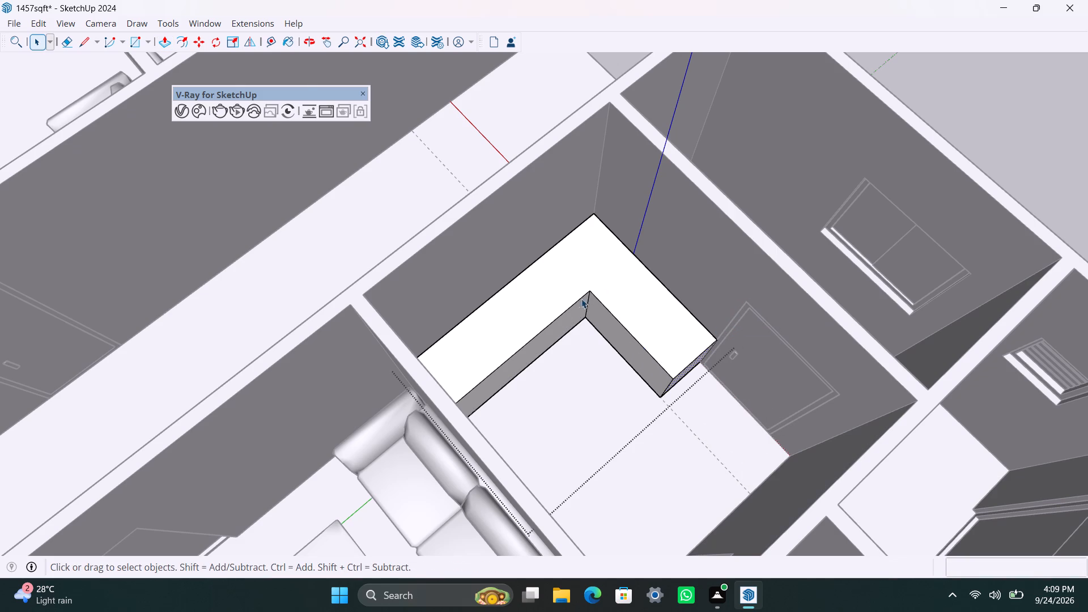
scroll(576, 307, down, 10)
middle_drag(643, 356, 513, 360)
click(787, 277)
Draw a rectangle about 2' by 8' 1" on top of the counter's long run, from wall to wall, and group it.
scroll(675, 338, up, 3)
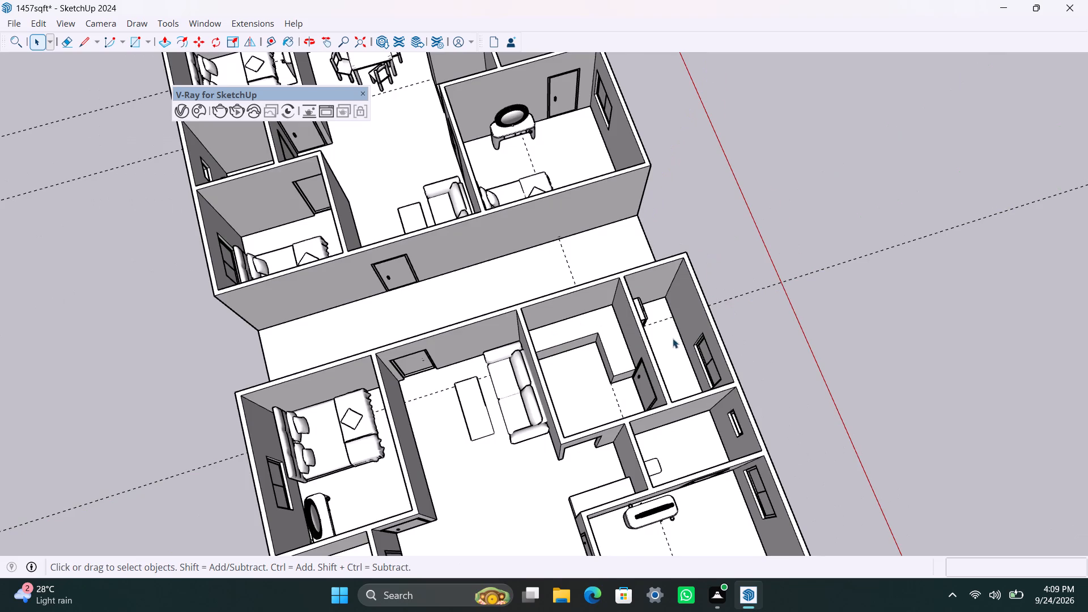
middle_drag(597, 341, 473, 337)
scroll(472, 326, up, 4)
middle_drag(467, 349, 492, 365)
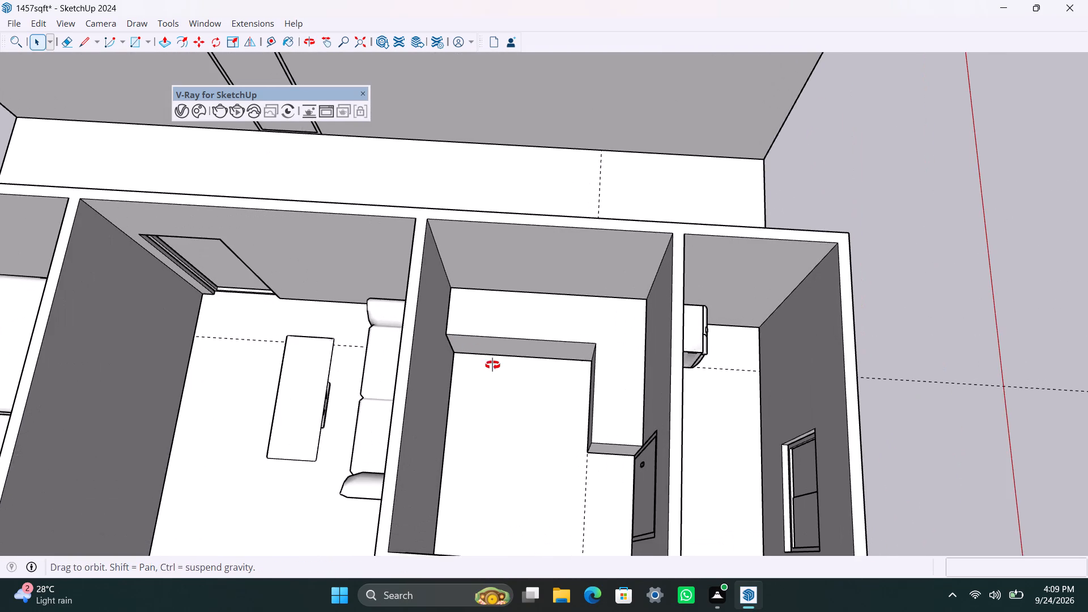
middle_drag(492, 365, 495, 367)
scroll(489, 343, up, 1)
key(r)
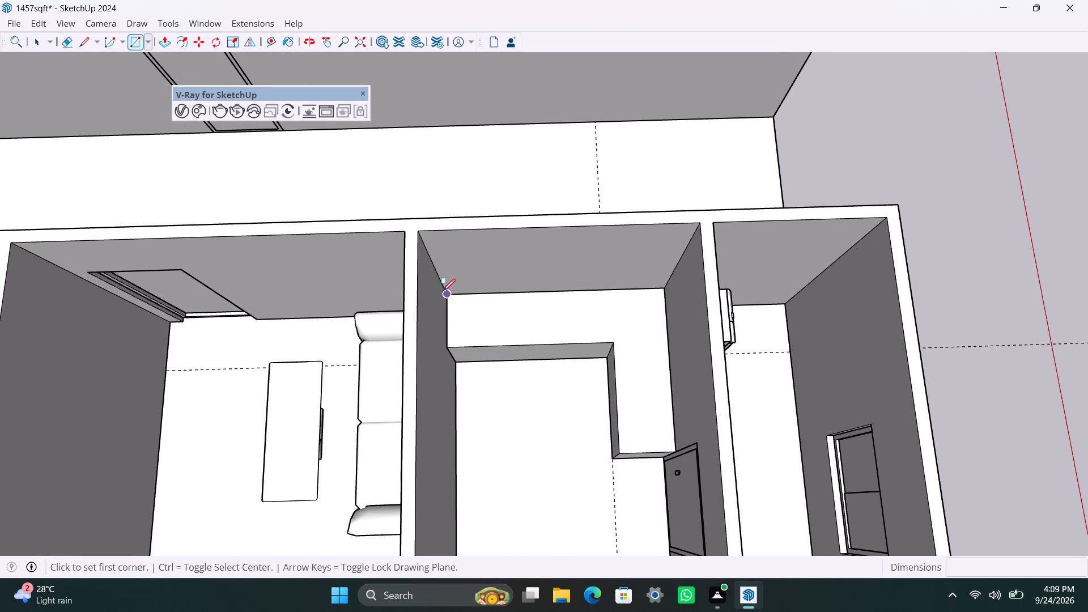
click(456, 294)
key(space)
key(r)
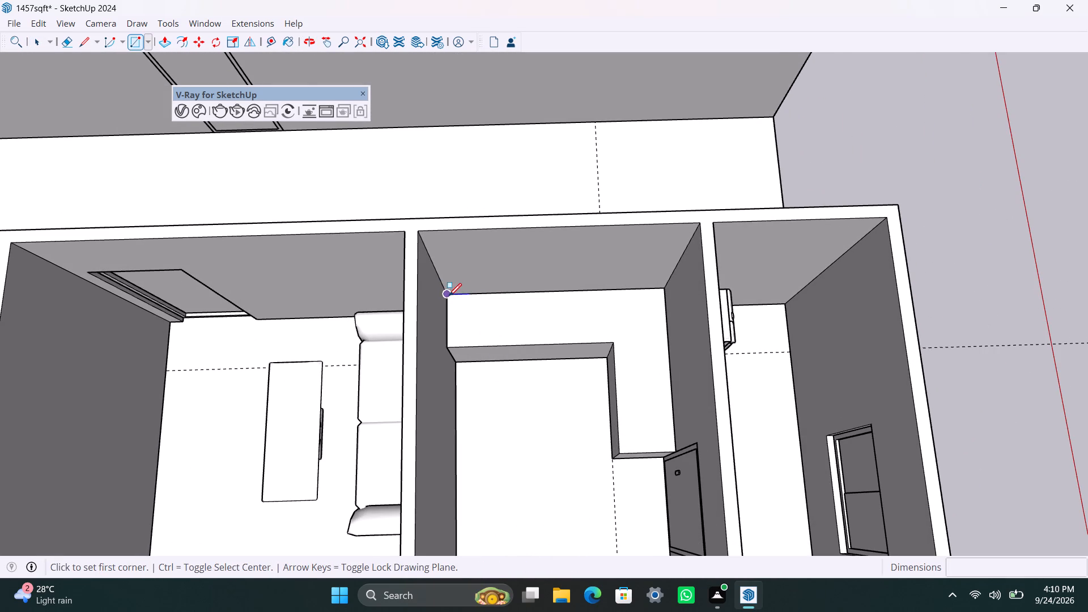
click(449, 296)
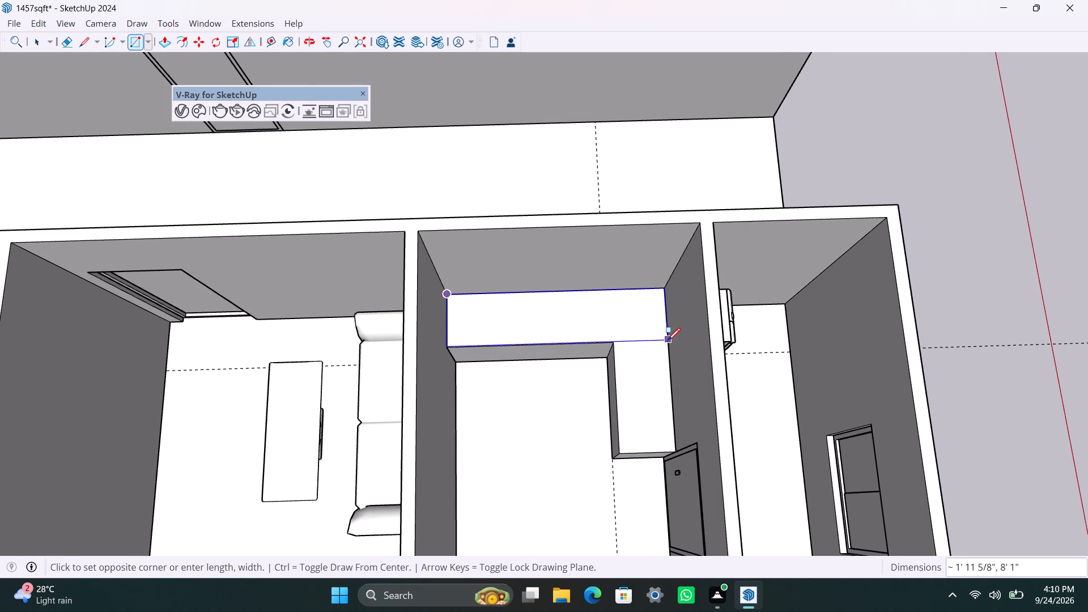
click(670, 341)
key(space)
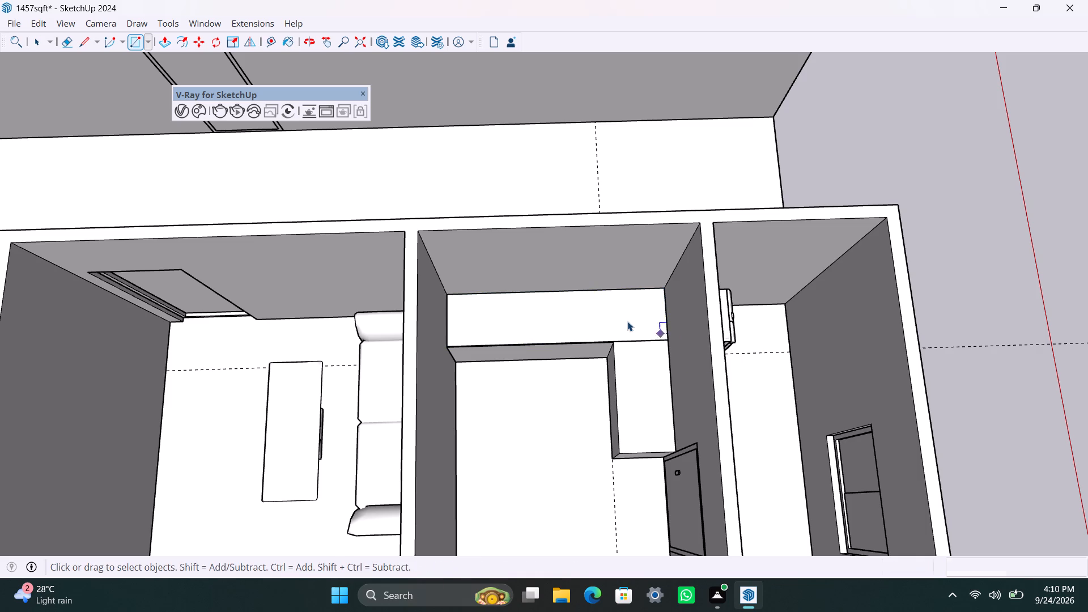
double_click(627, 321)
right_click(627, 321)
click(685, 142)
Extrude the grouped rectangle up 40 mm to form the countertop slab.
scroll(584, 328, up, 2)
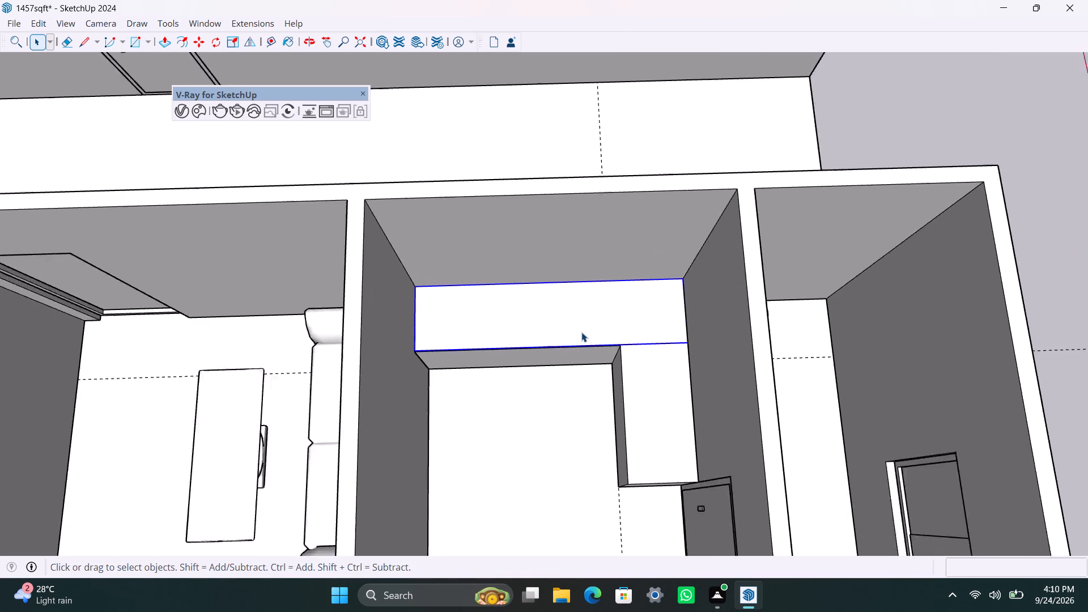
scroll(581, 332, up, 5)
double_click(581, 333)
click(581, 333)
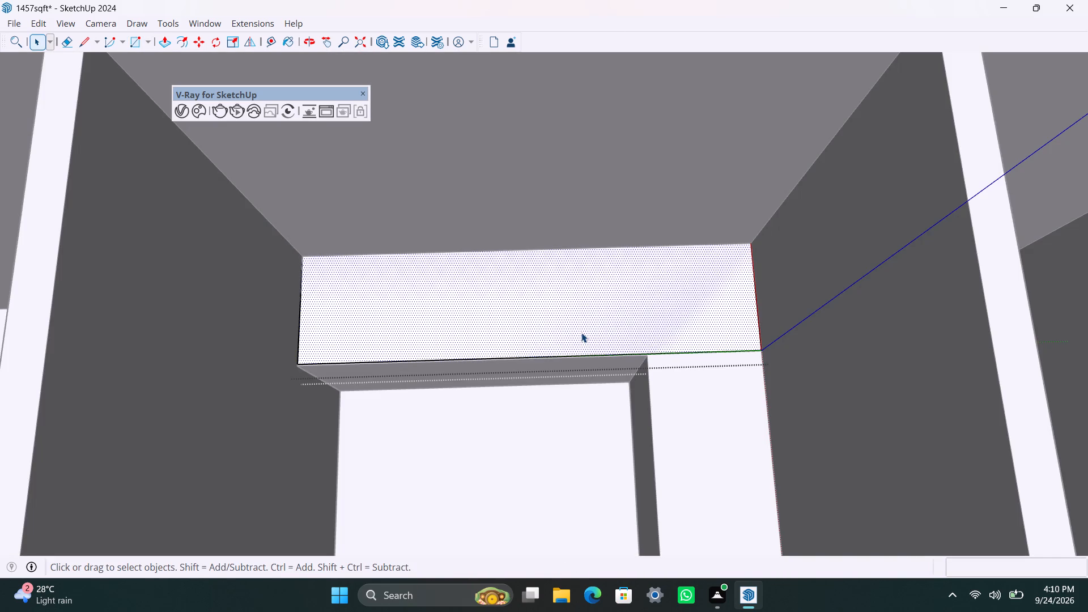
key(p)
drag(581, 333, 582, 323)
text(40MM)
key(Return)
key(space)
Extend the countertop slab's front face flush with the front of the counter base.
scroll(521, 407, up, 3)
middle_drag(471, 414, 439, 313)
scroll(439, 313, up, 8)
click(507, 271)
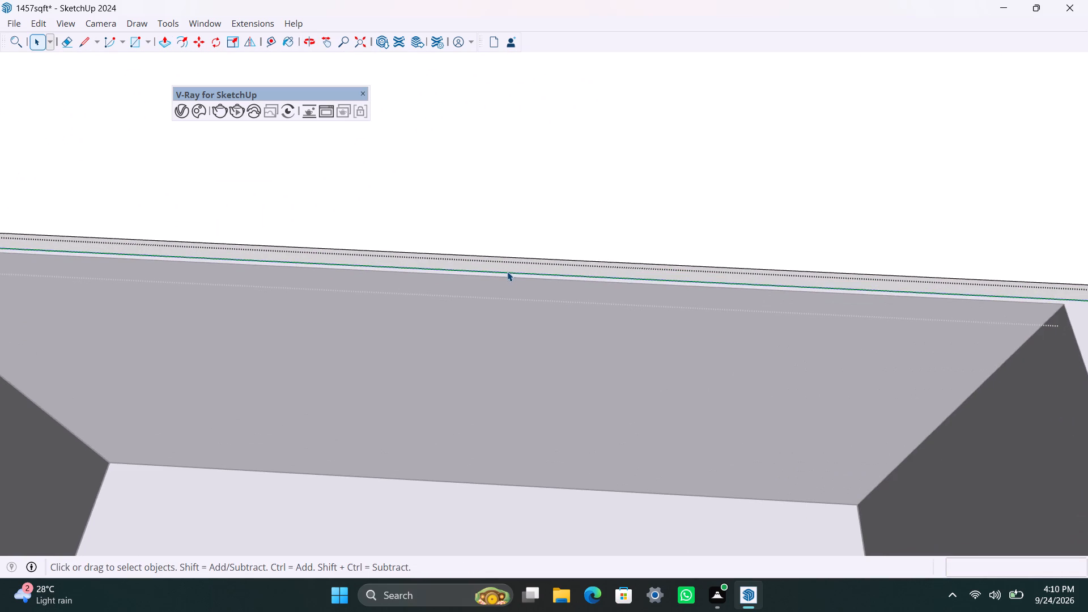
click(509, 269)
key(p)
drag(509, 269, 509, 278)
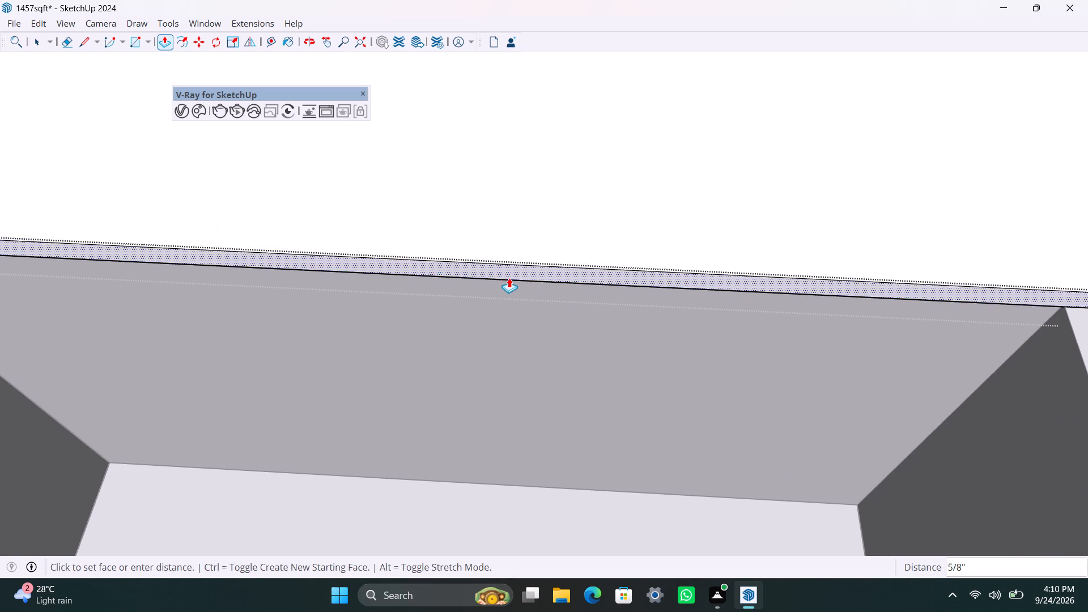
drag(509, 278, 569, 337)
key(space)
Copy the slab's vertical edge at the door-side wall 2' along its front face to line up with the counter's inner corner.
scroll(537, 348, down, 5)
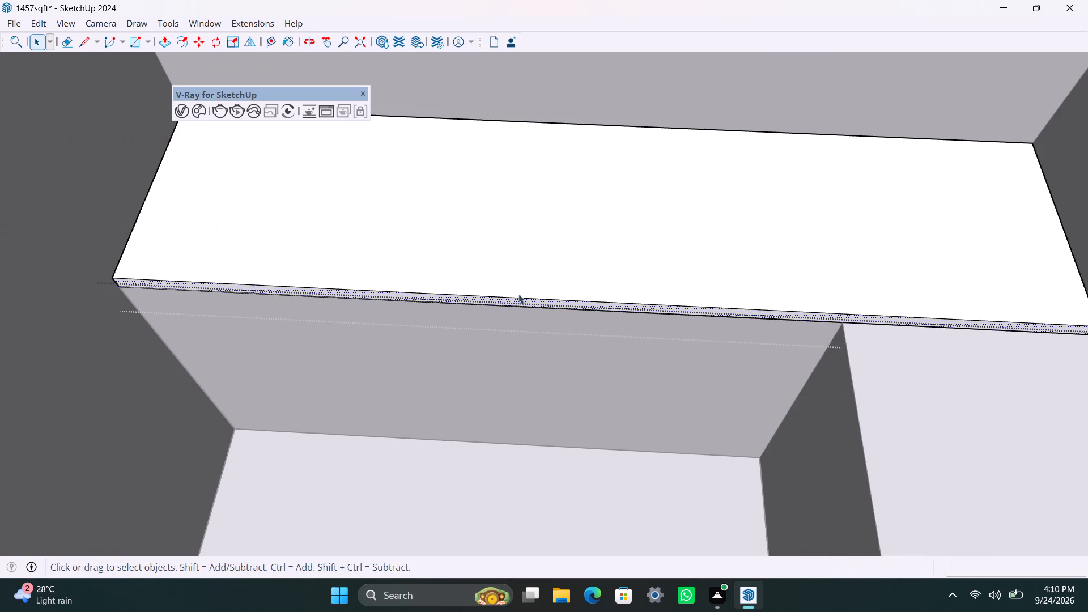
scroll(519, 312, down, 2)
scroll(997, 325, up, 1)
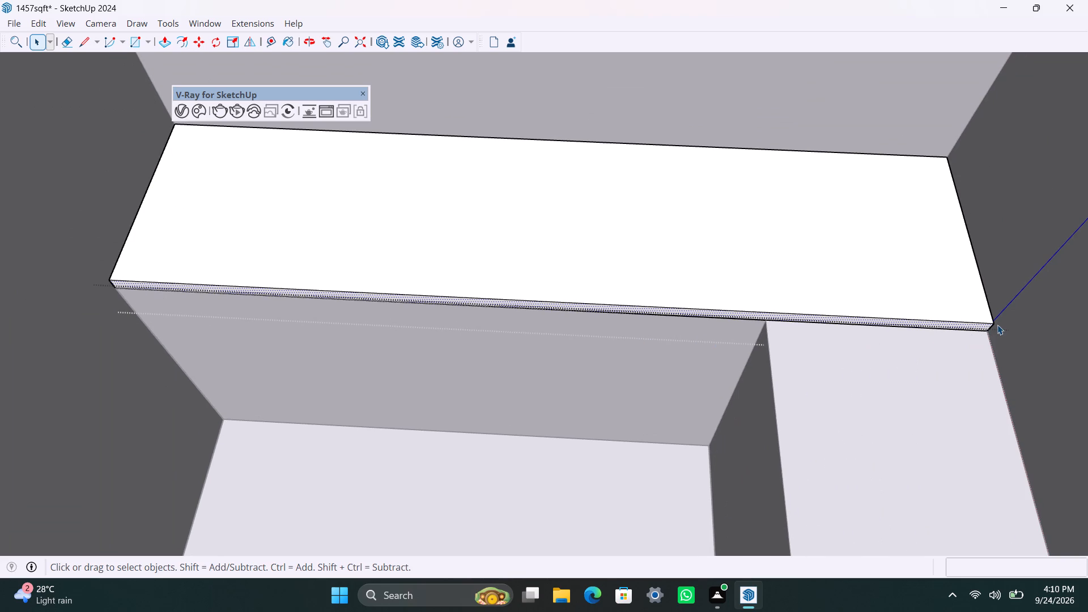
click(993, 326)
click(991, 331)
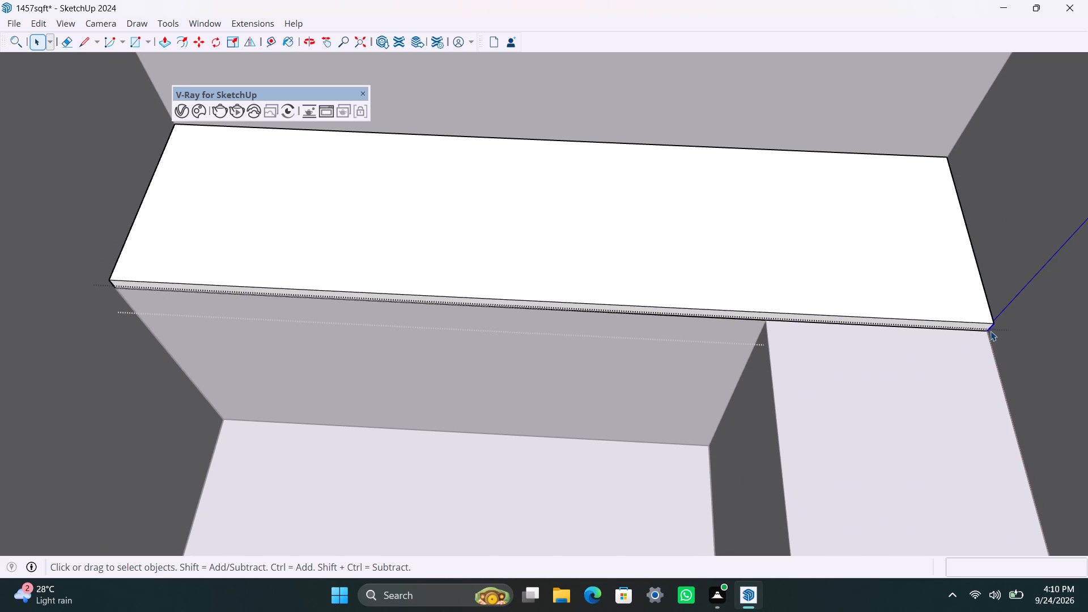
key(m)
click(989, 337)
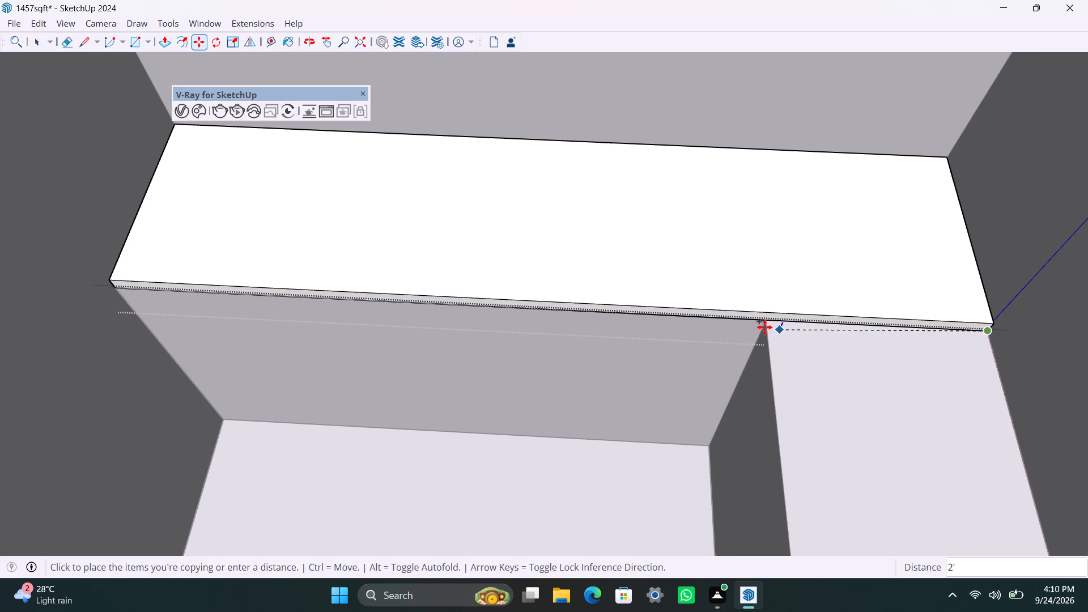
text(2')
key(Return)
key(space)
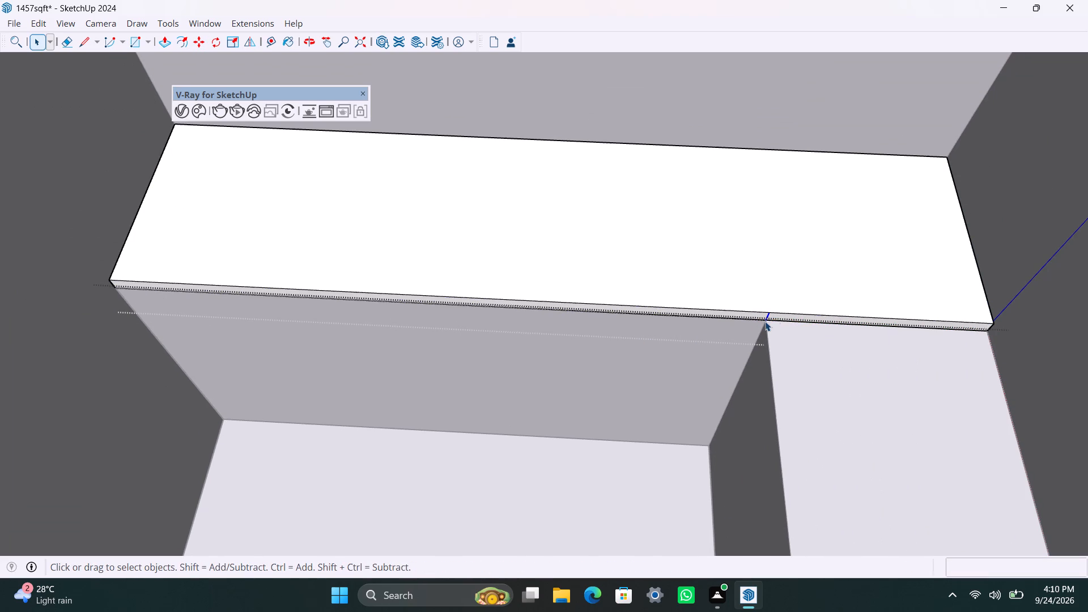
Extrude the slab's marked 2' wide front face 4' to cover the short run of the L-shaped counter.
click(794, 316)
scroll(788, 332, down, 6)
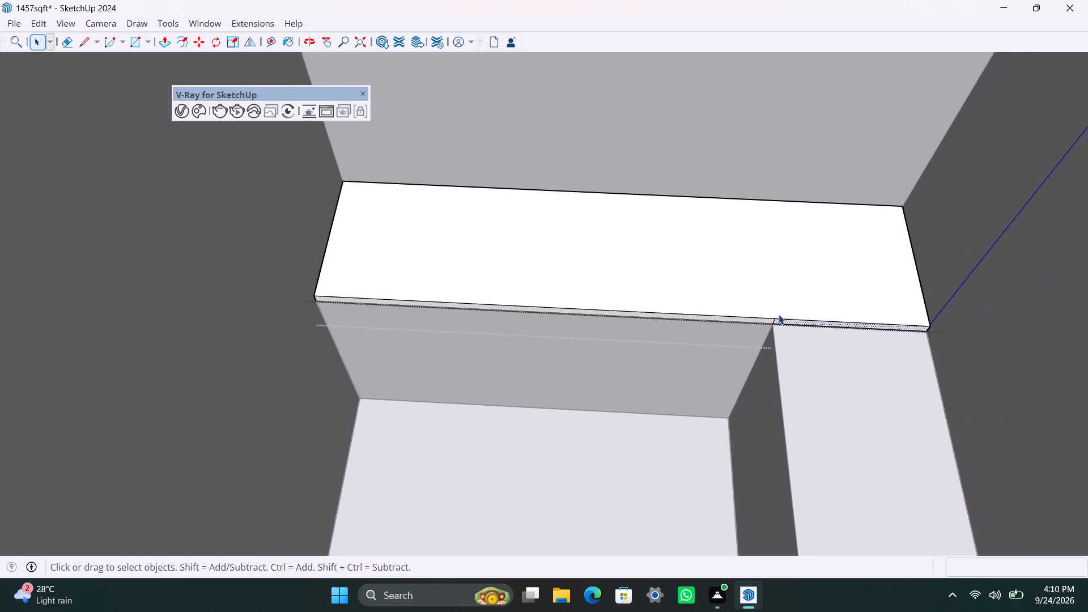
scroll(779, 314, down, 7)
middle_drag(755, 384, 774, 401)
key(p)
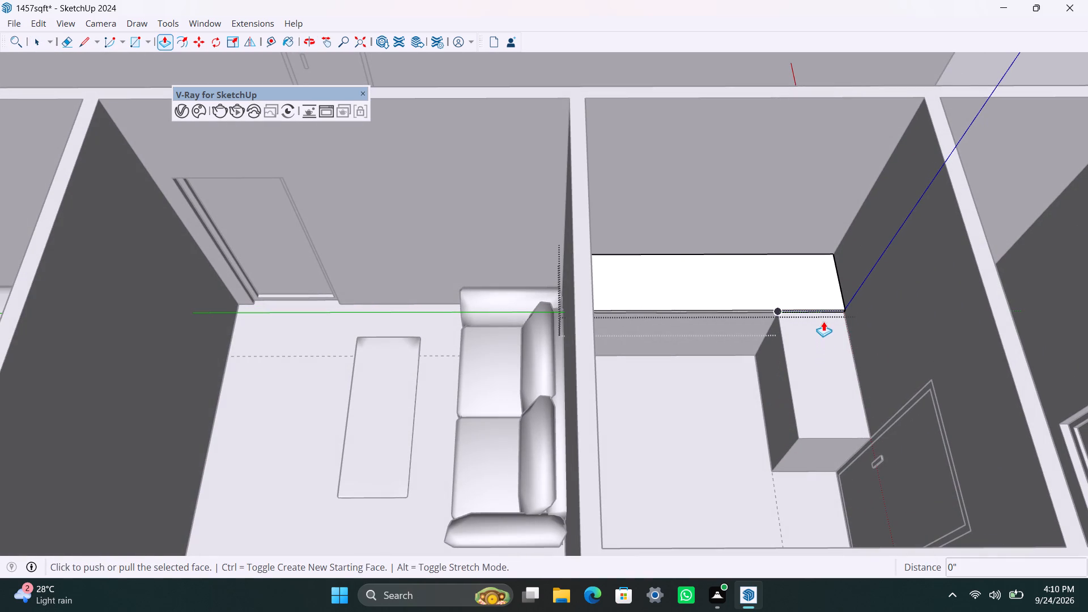
drag(822, 309, 836, 437)
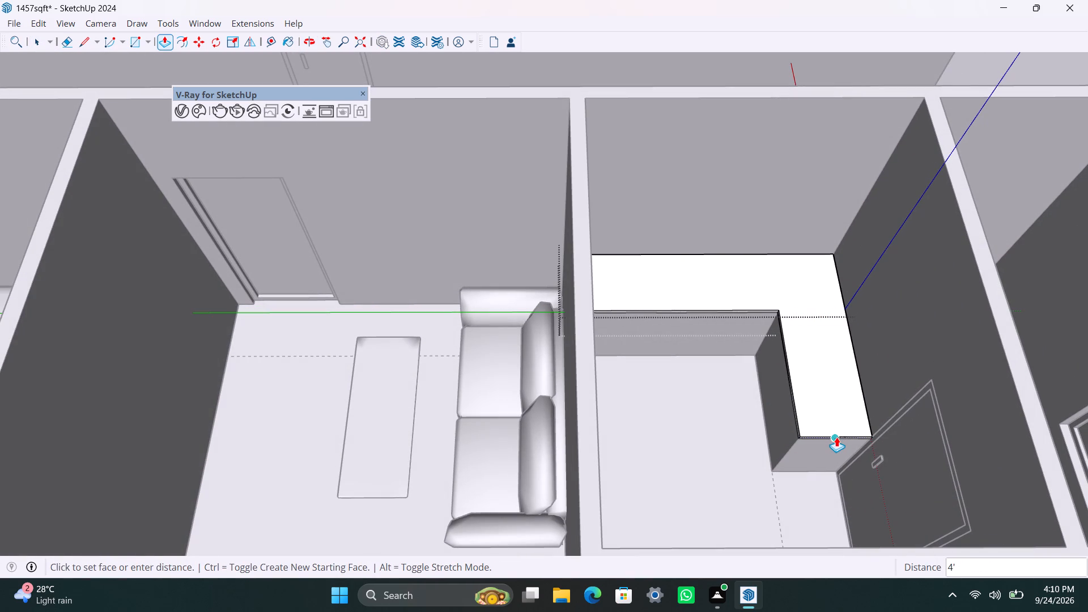
drag(836, 437, 834, 435)
key(space)
Extend the slab's front face along the long run outward 2" to form an overhang.
scroll(767, 378, up, 9)
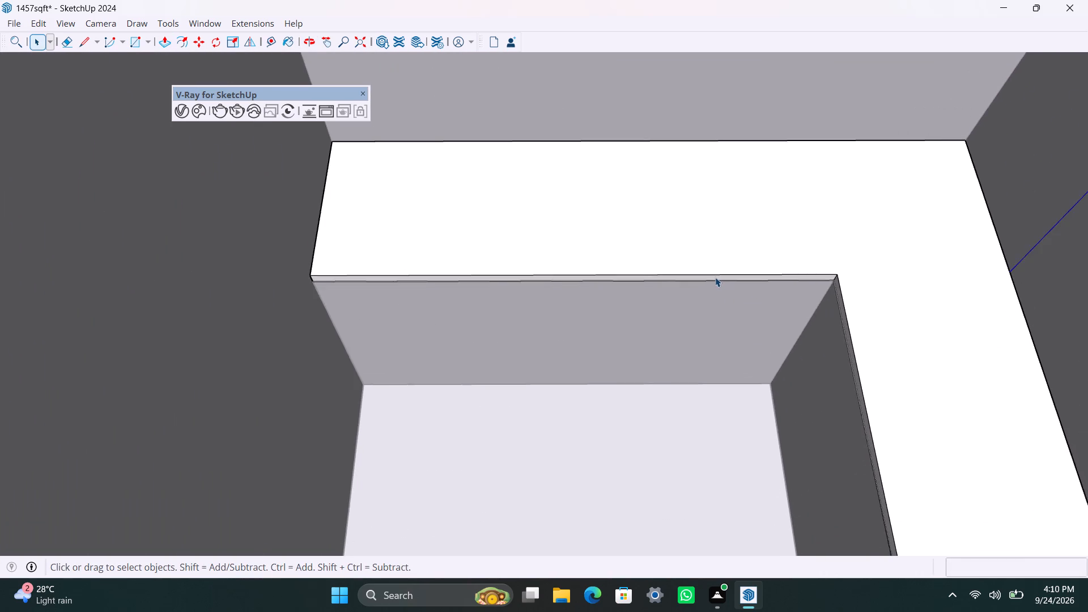
scroll(715, 278, up, 3)
click(715, 278)
key(p)
drag(715, 278, 716, 290)
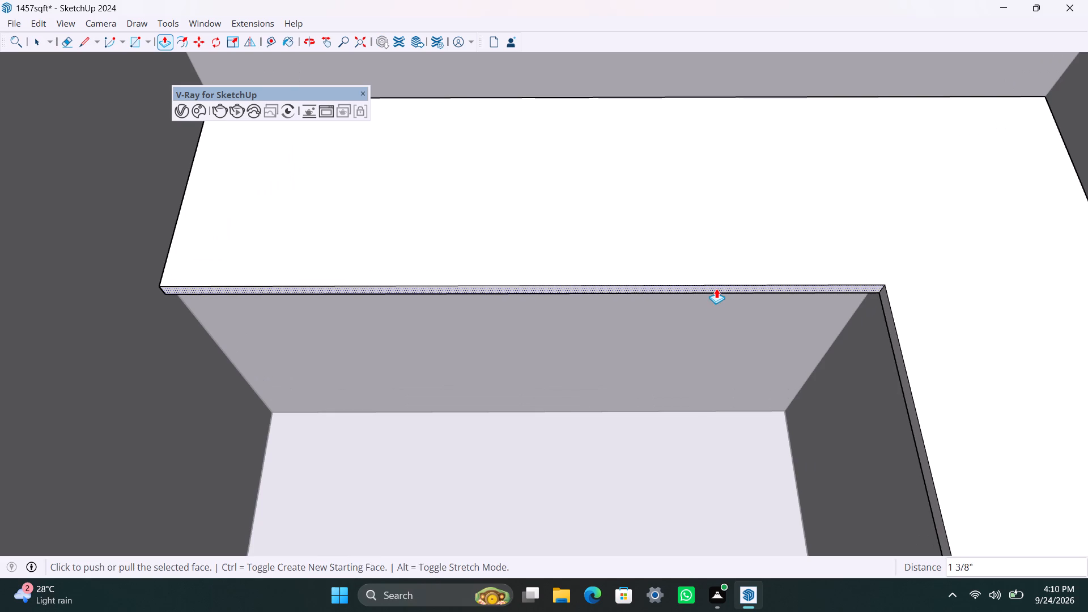
text(2")
key(Return)
key(space)
Extend the countertop slab's front face along the short run outward 2" to form an overhang.
scroll(753, 414, down, 2)
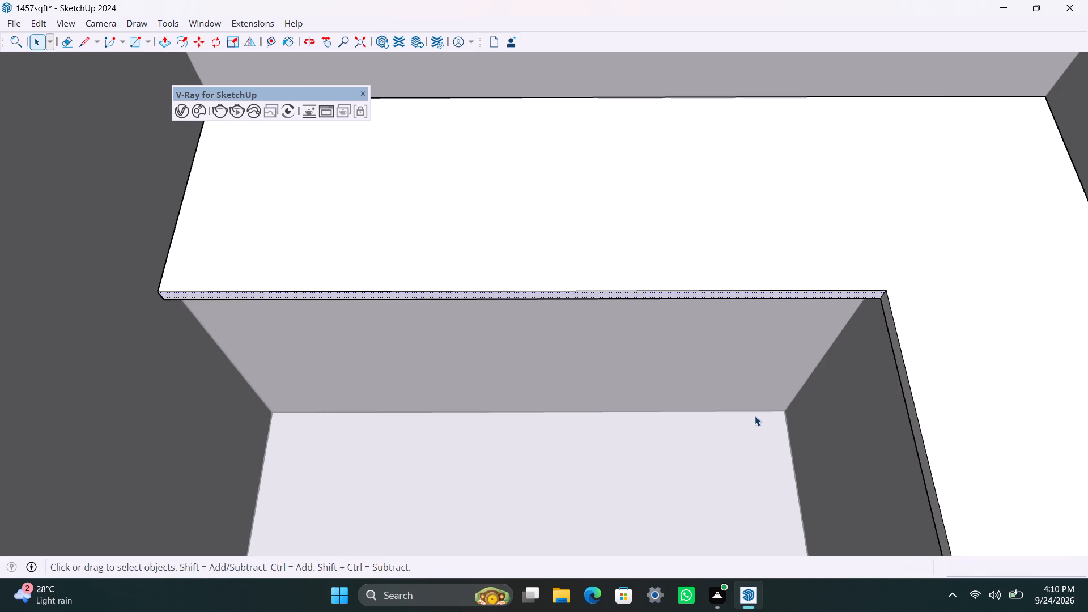
scroll(755, 416, down, 2)
middle_drag(820, 457, 939, 445)
scroll(993, 429, up, 3)
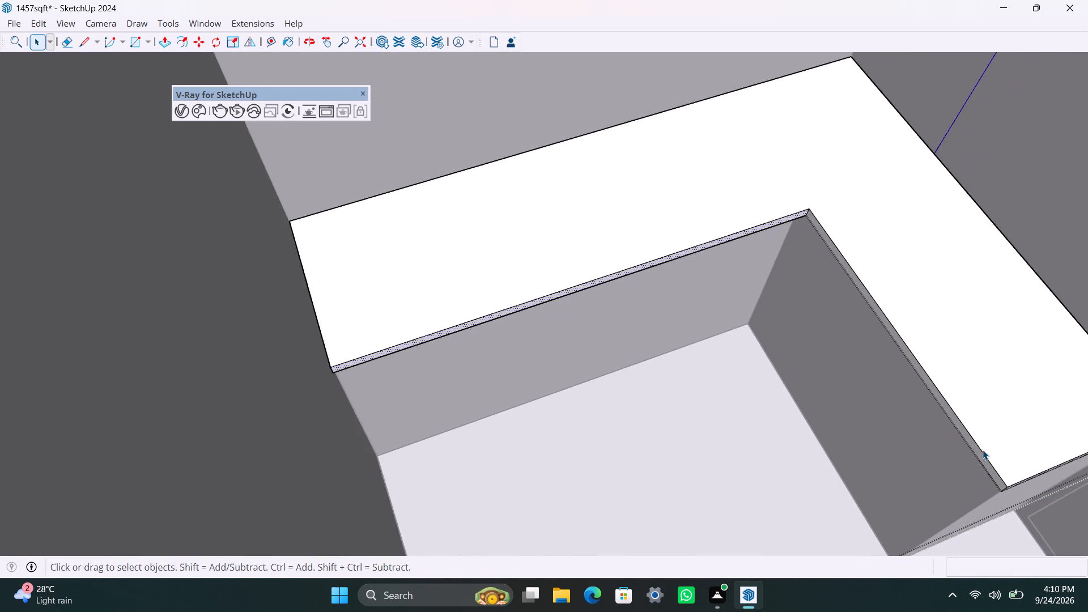
scroll(983, 450, up, 2)
click(980, 456)
key(p)
drag(980, 455, 976, 455)
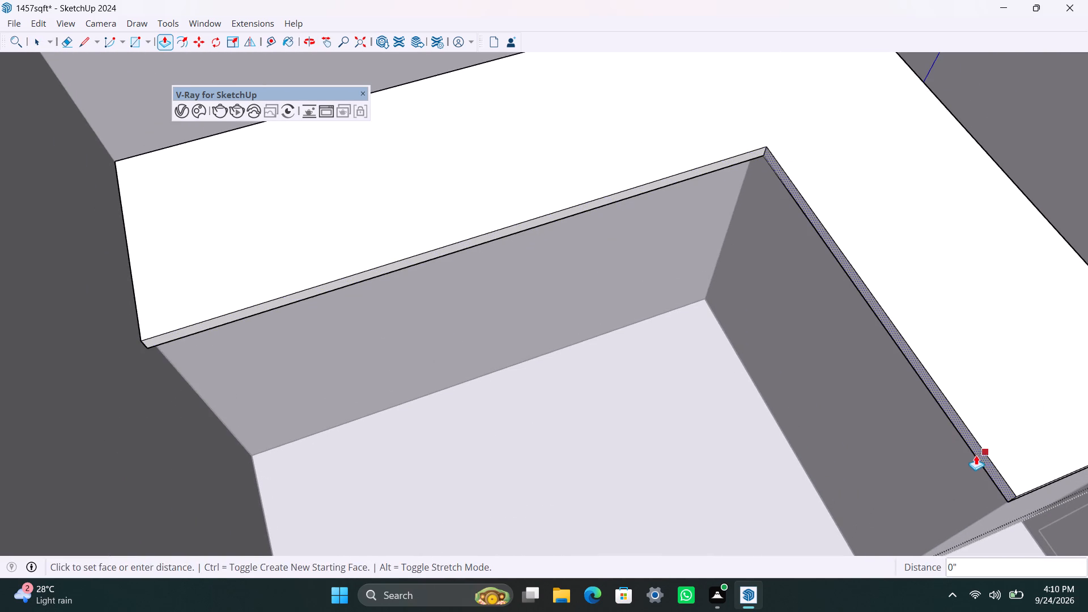
drag(976, 455, 972, 458)
drag(981, 450, 974, 457)
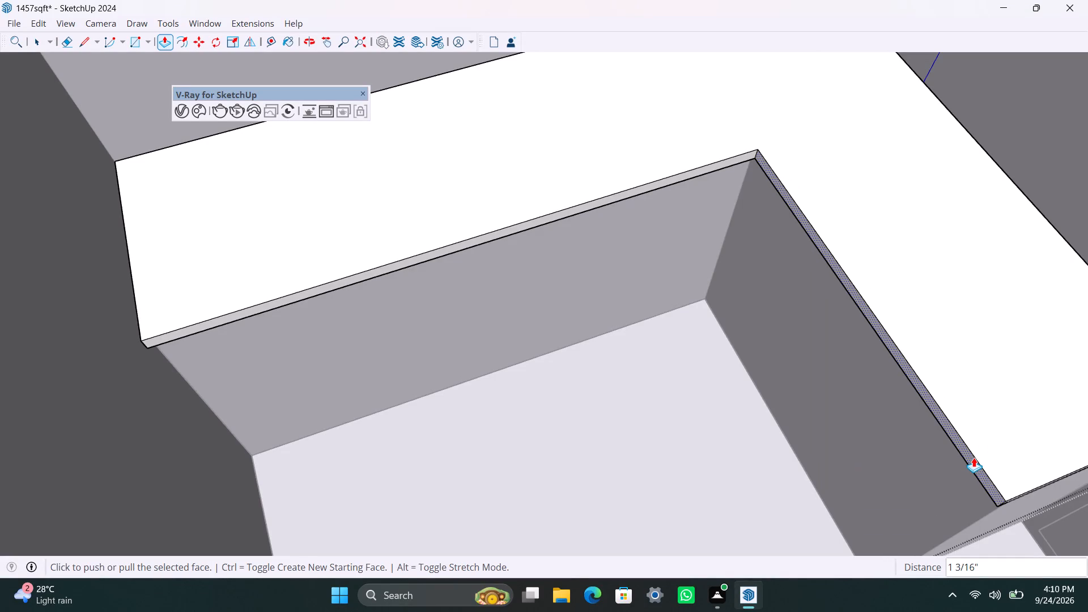
text(2")
key(Return)
key(space)
Finish editing the countertop in the kitchen and save the model.
scroll(843, 458, down, 6)
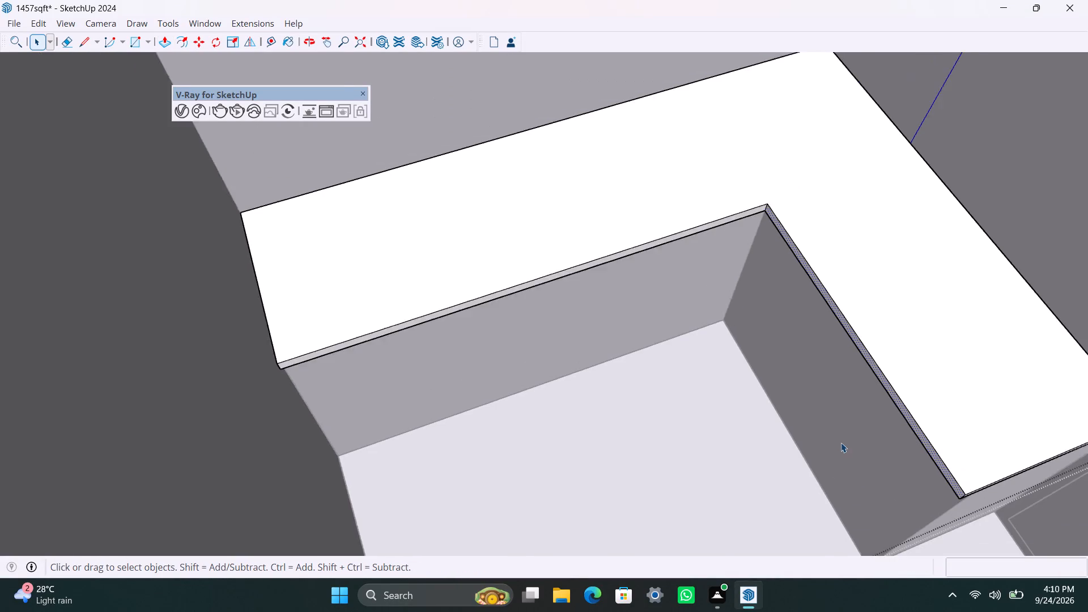
scroll(841, 443, down, 18)
shift+middle_drag(837, 379, 687, 317)
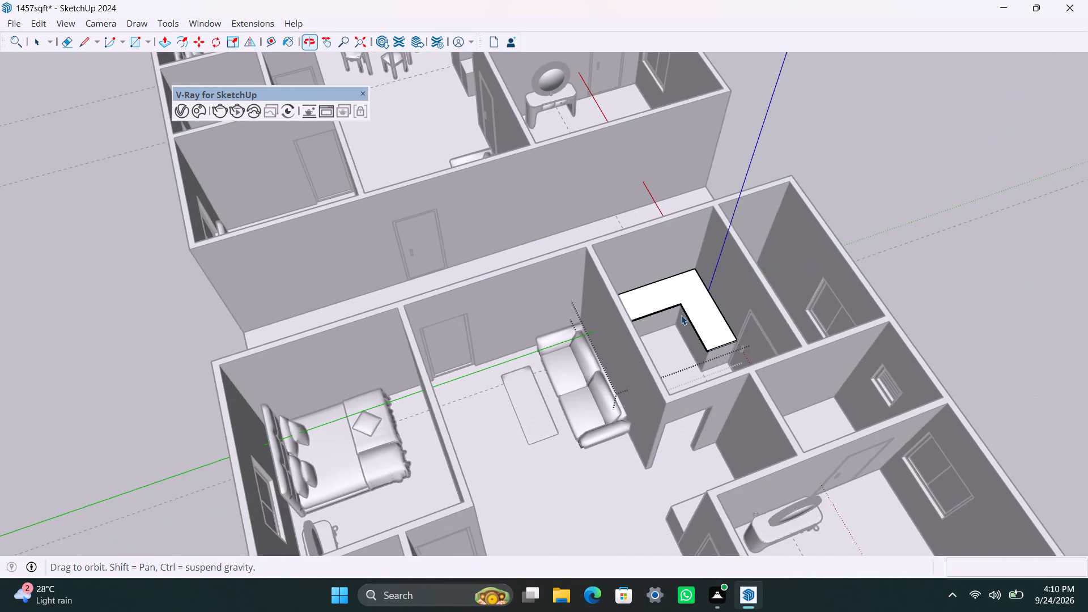
click(905, 190)
key(ctrl+s)
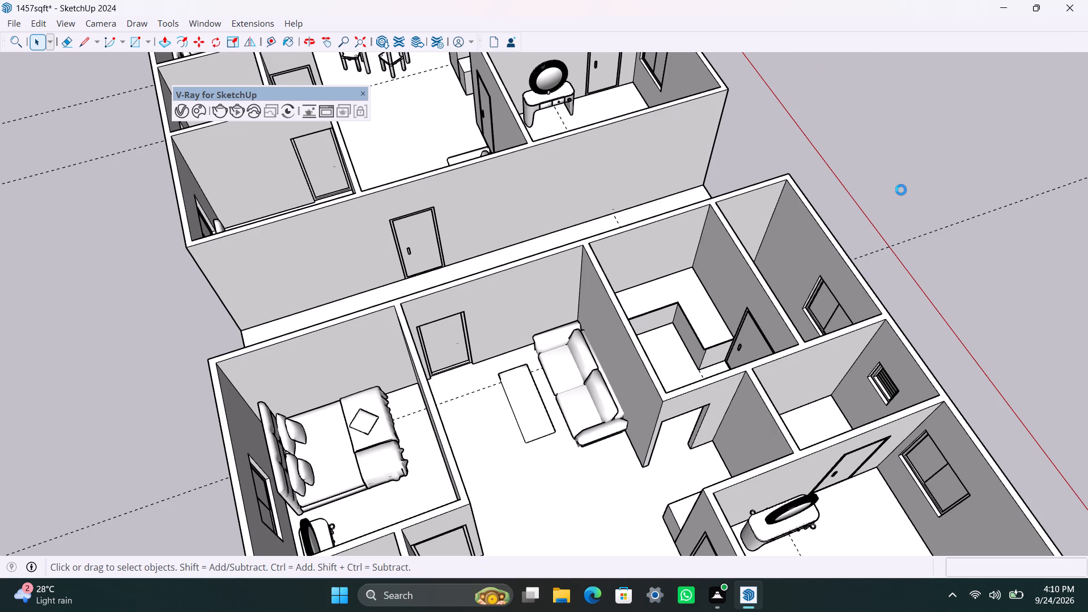
key(space)
Examine the kitchens and furnished rooms of both units from above and from different sides.
scroll(861, 214, down, 4)
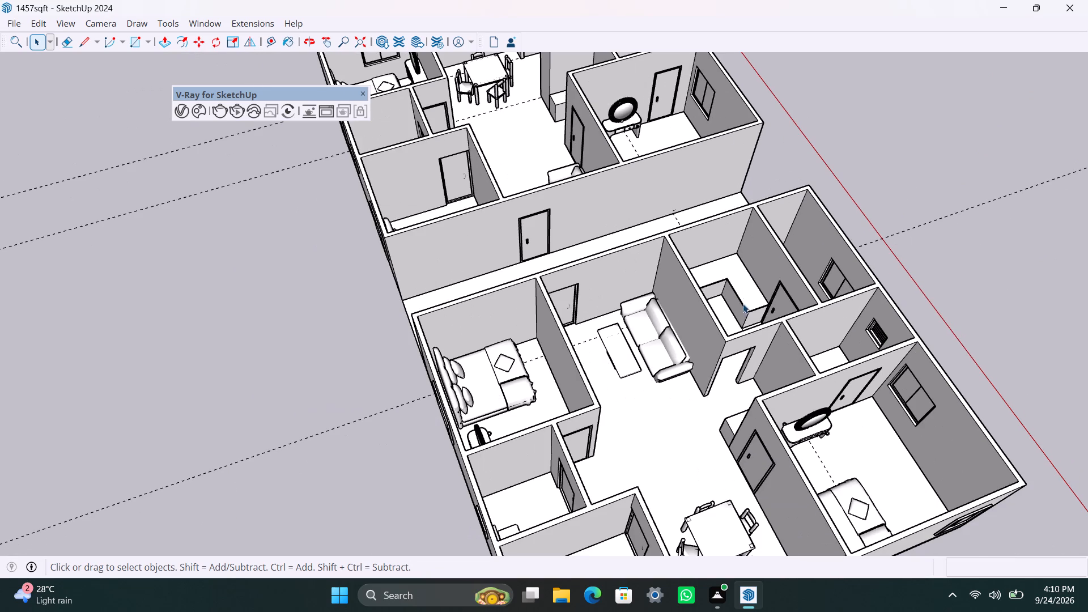
middle_drag(657, 386, 1055, 397)
scroll(649, 170, up, 2)
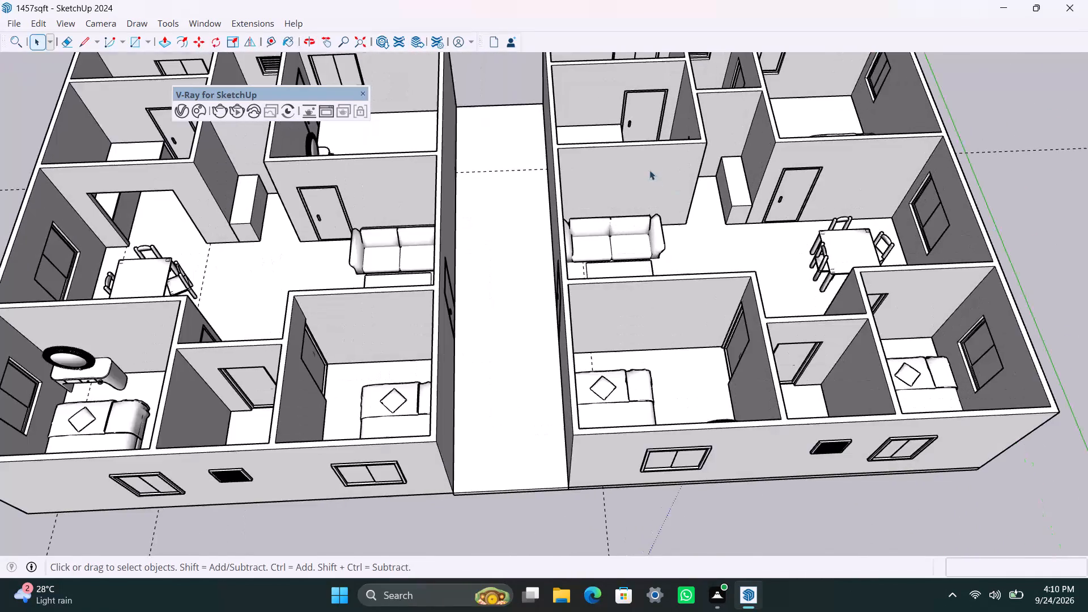
shift+middle_drag(649, 211, 651, 387)
scroll(650, 333, up, 3)
middle_drag(648, 333, 647, 495)
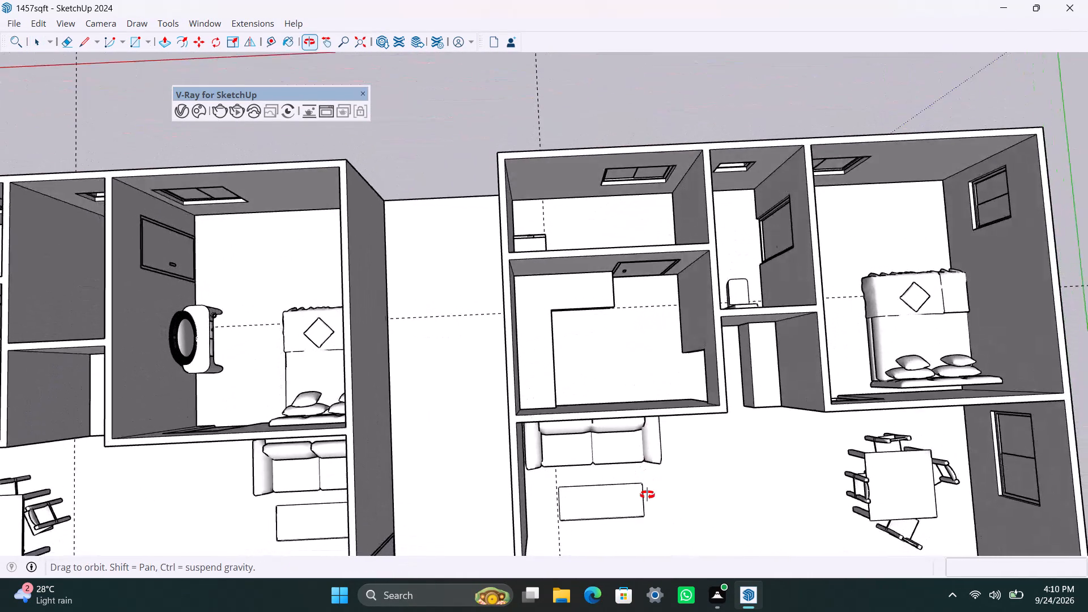
middle_drag(647, 495, 605, 384)
scroll(584, 350, down, 4)
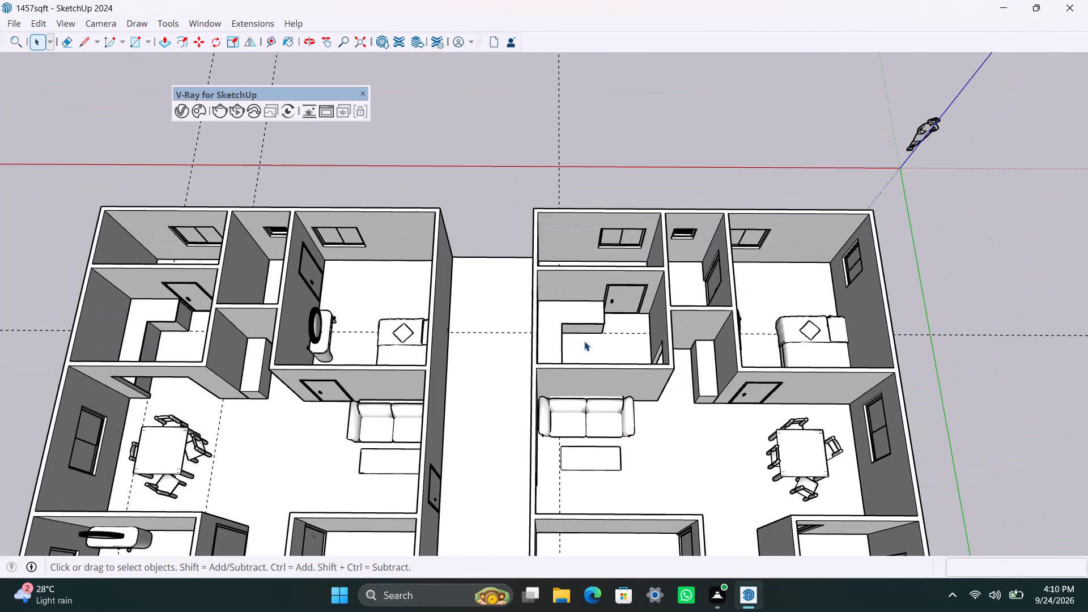
scroll(584, 339, down, 2)
shift+middle_drag(584, 338, 613, 319)
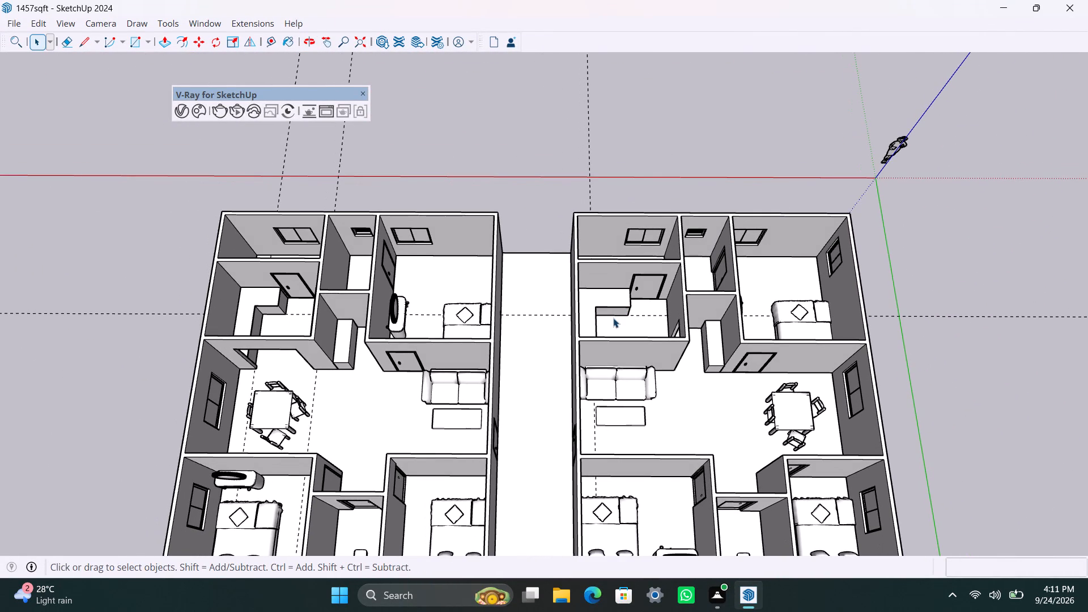
Save the house model again.
key(ctrl+s)
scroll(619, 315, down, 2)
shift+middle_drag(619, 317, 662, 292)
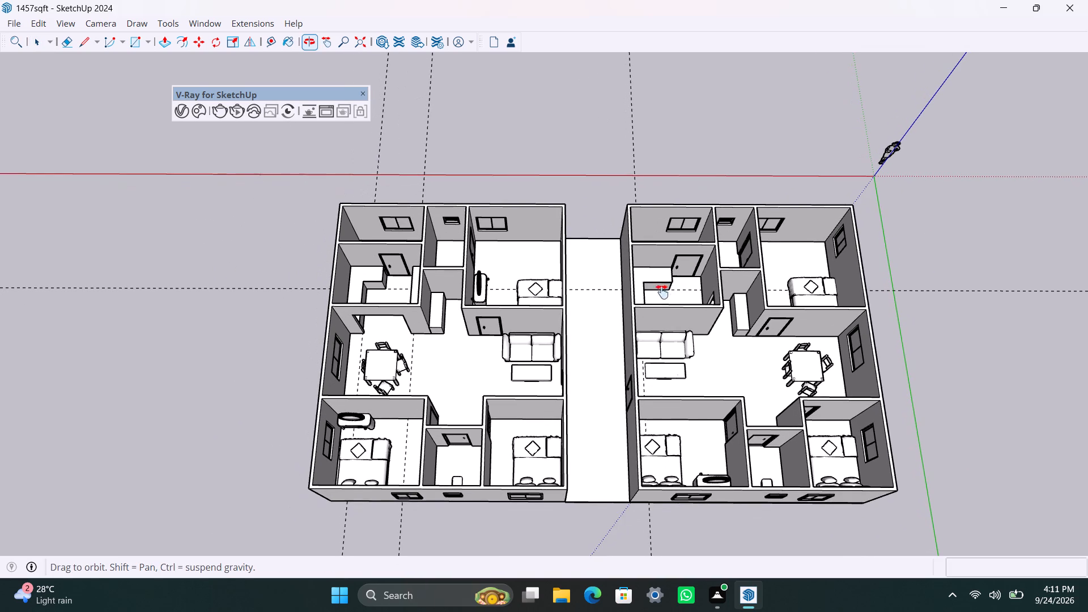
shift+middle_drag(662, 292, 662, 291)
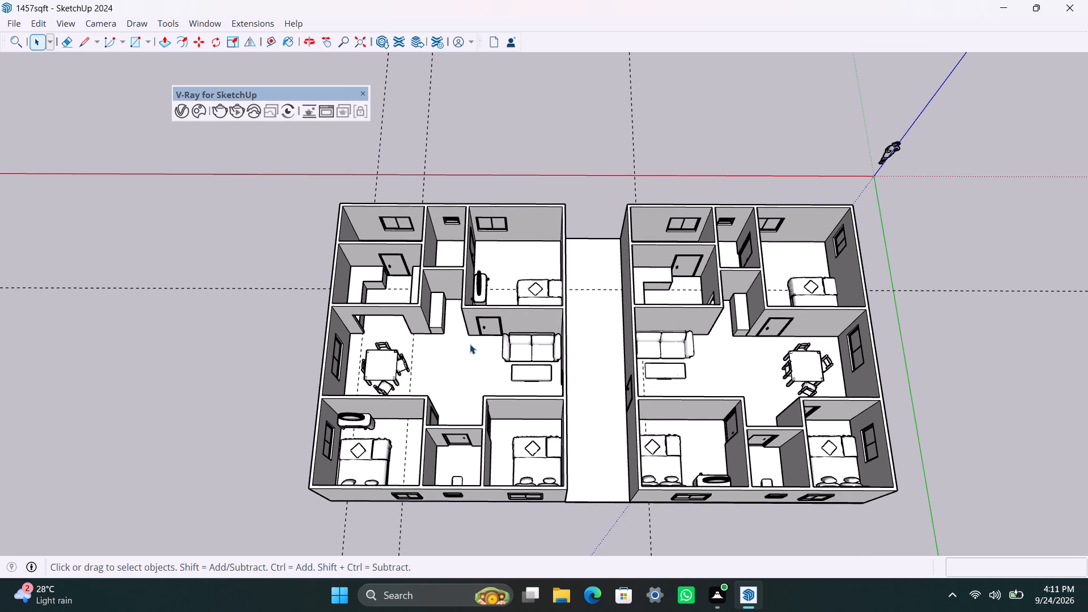
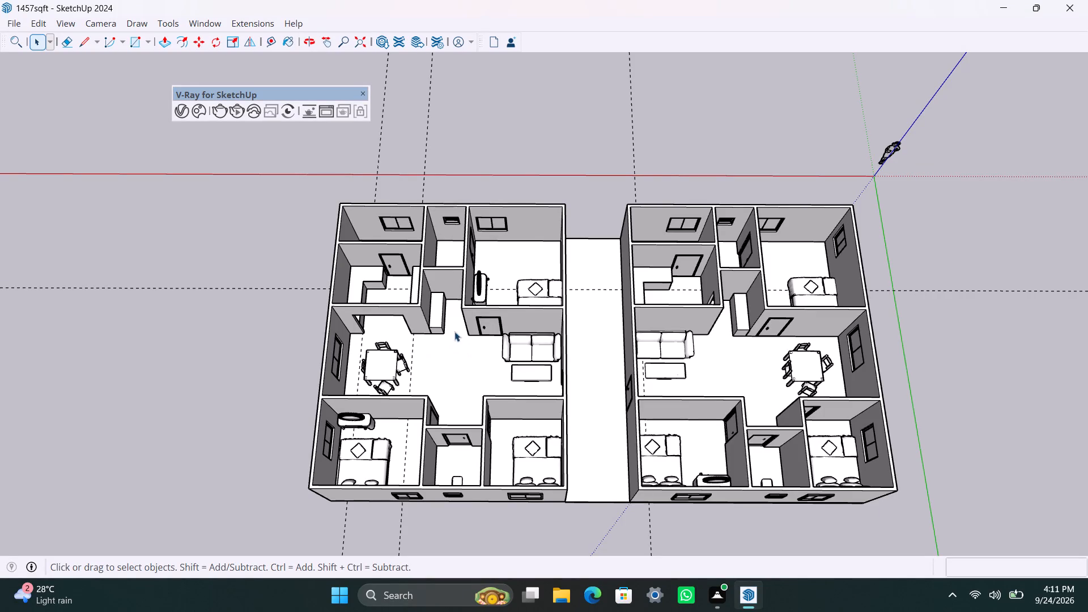
Draw a rectangle about 6'10" by 10' on the back bedroom's window wall, between window and side wall, and group it.
scroll(411, 341, down, 2)
scroll(412, 341, up, 2)
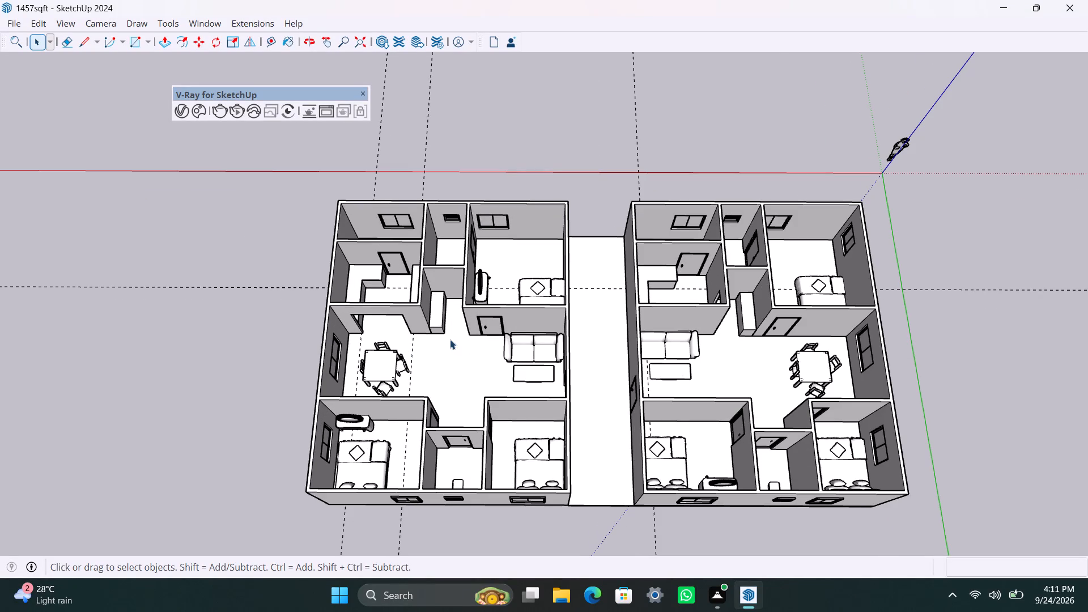
scroll(499, 258, up, 5)
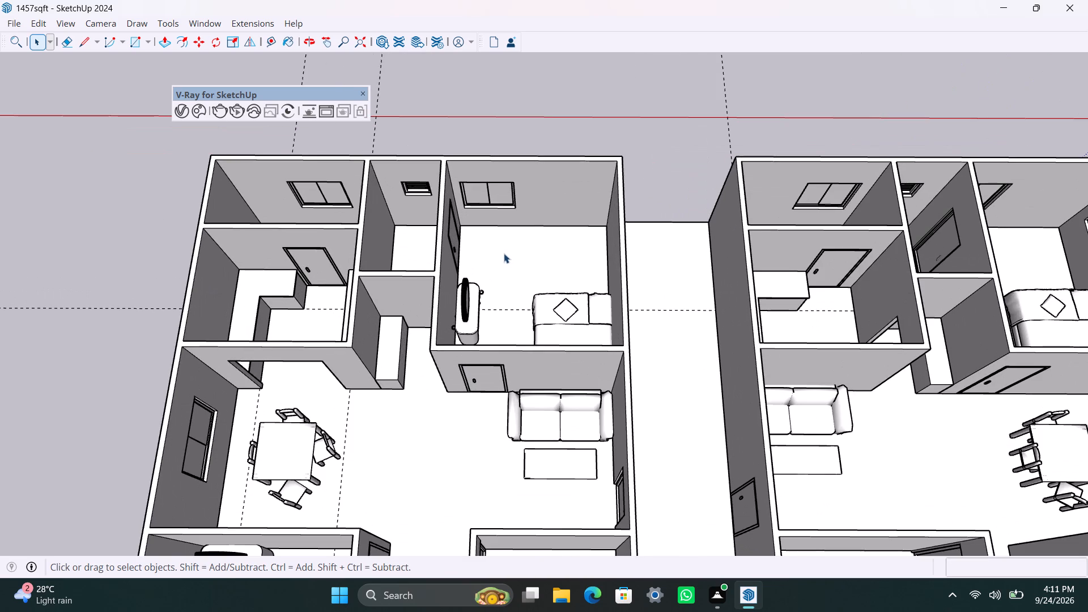
shift+middle_drag(504, 256, 487, 328)
scroll(492, 328, up, 3)
middle_drag(495, 326, 495, 245)
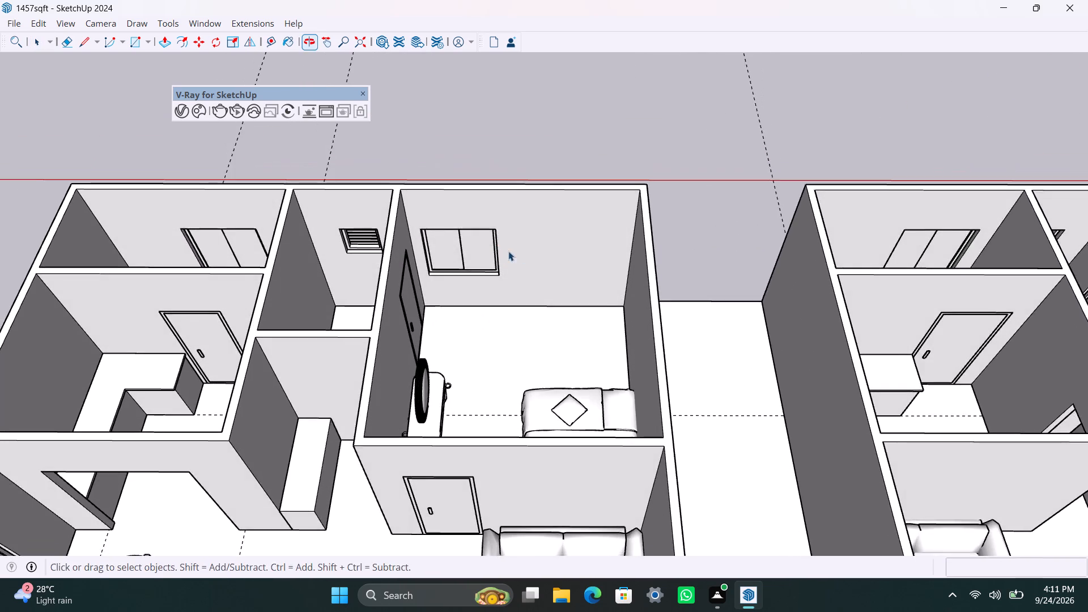
scroll(521, 250, up, 2)
shift+middle_drag(503, 269, 494, 349)
scroll(501, 318, up, 2)
key(r)
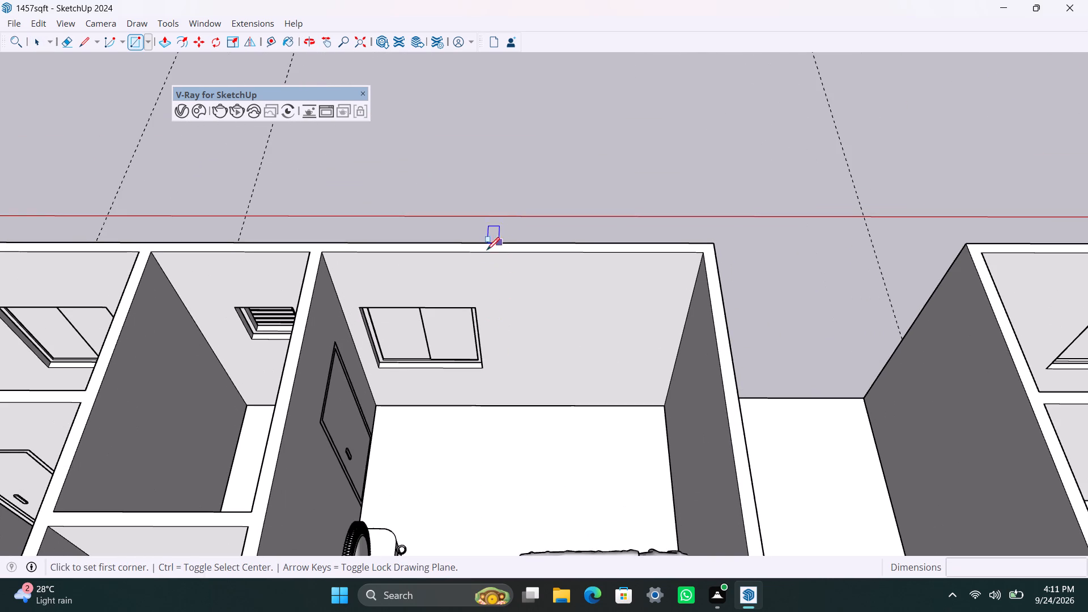
drag(487, 252, 487, 259)
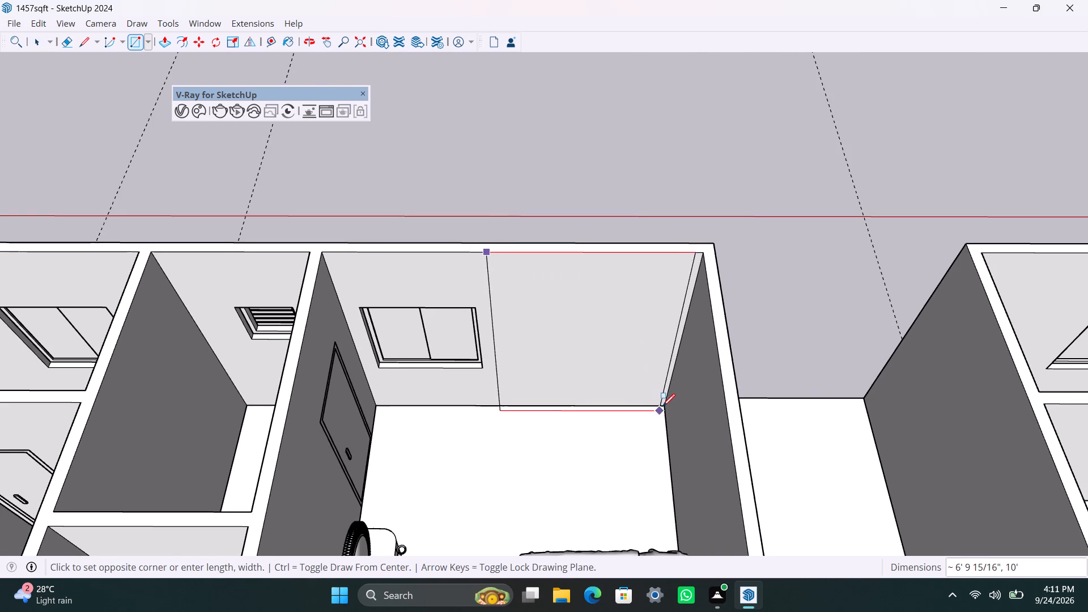
click(664, 405)
key(space)
double_click(597, 365)
right_click(597, 365)
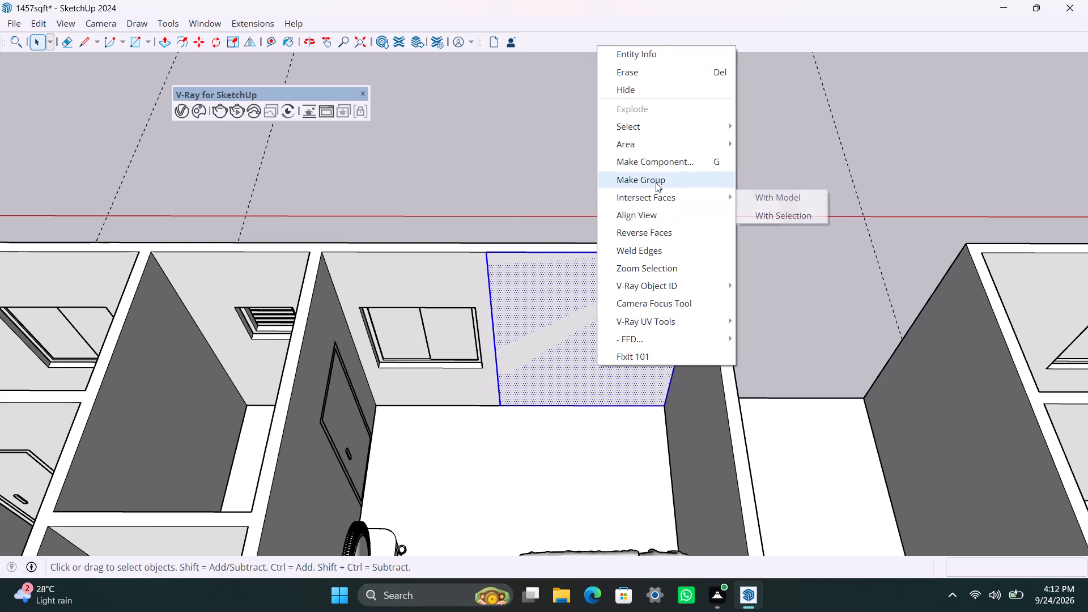
click(656, 181)
Inside the new group, extrude the rectangle 2' into the bedroom as the wardrobe's body.
triple_click(558, 343)
key(p)
drag(558, 343, 565, 364)
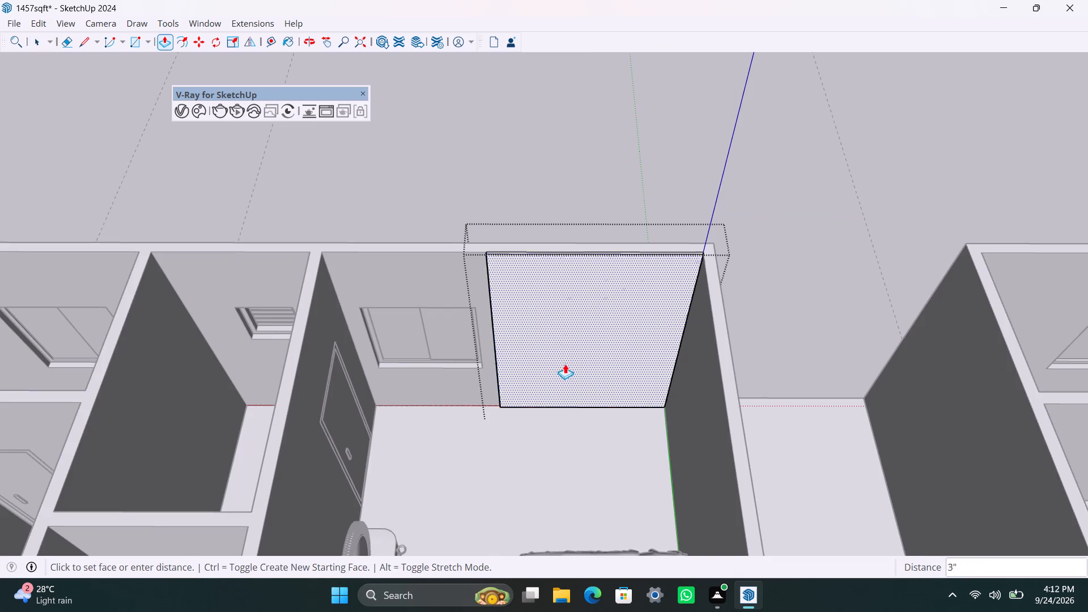
drag(565, 364, 567, 381)
text(2')
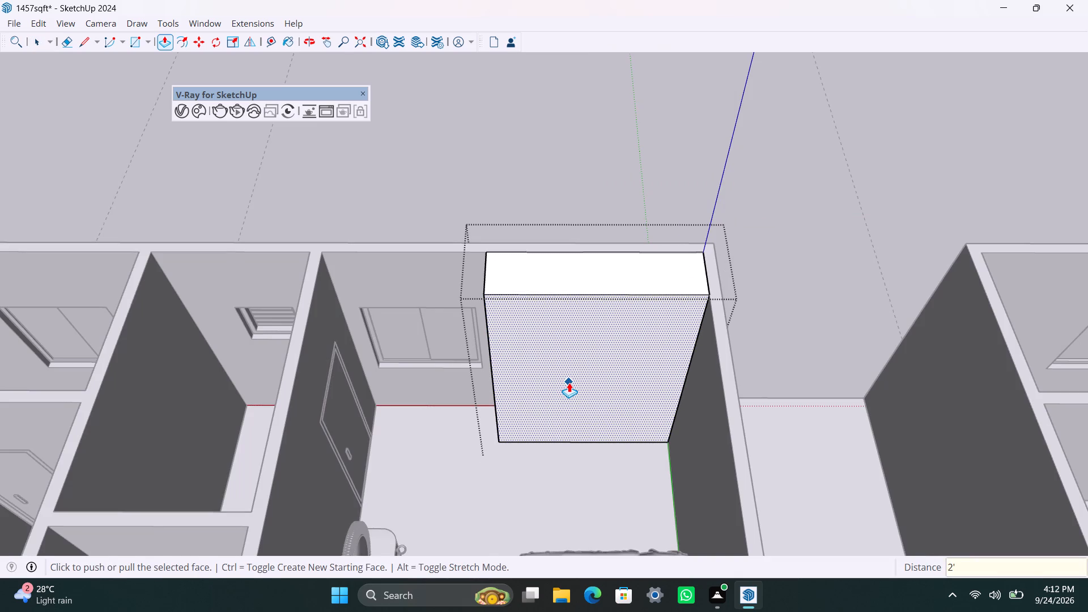
key(Return)
Offset the wardrobe's front outline inward 2.5 mm, and offset the resulting inner face inward another 16 mm.
key(space)
click(504, 346)
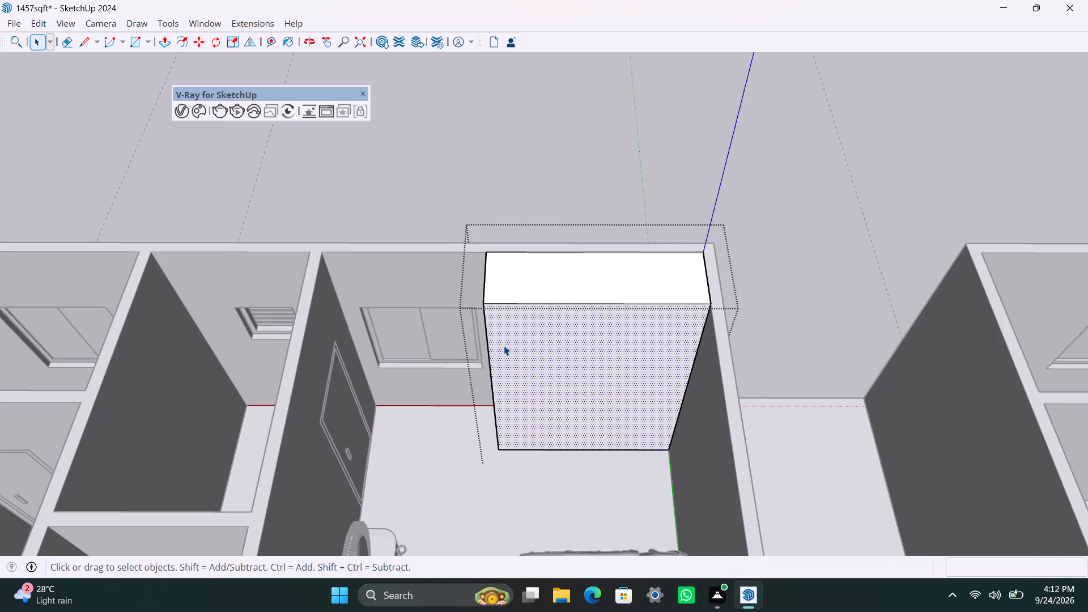
key(f)
click(505, 346)
text(2.)
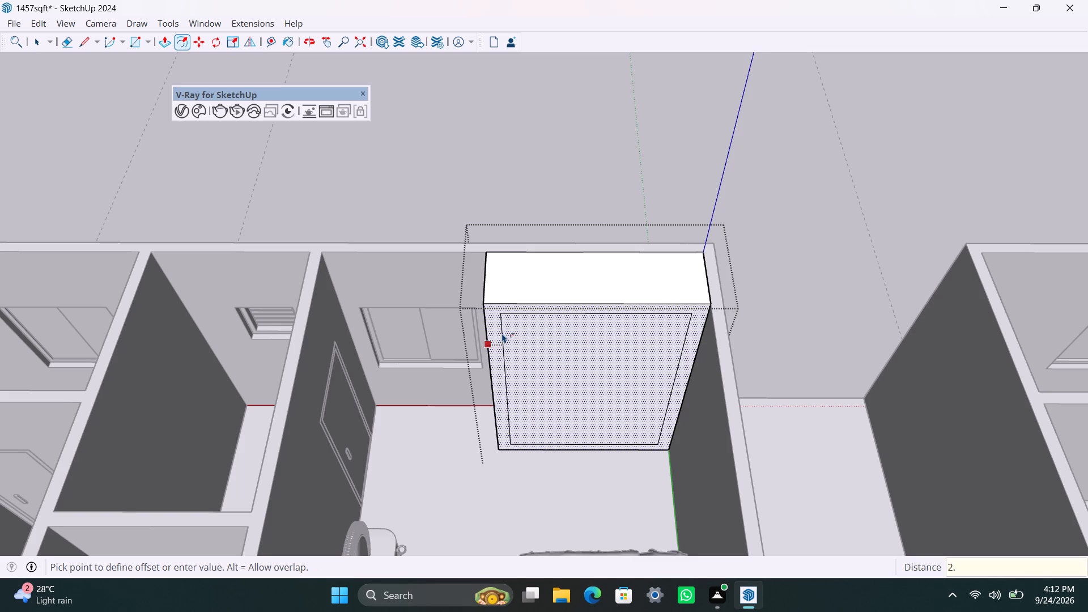
text(5MM)
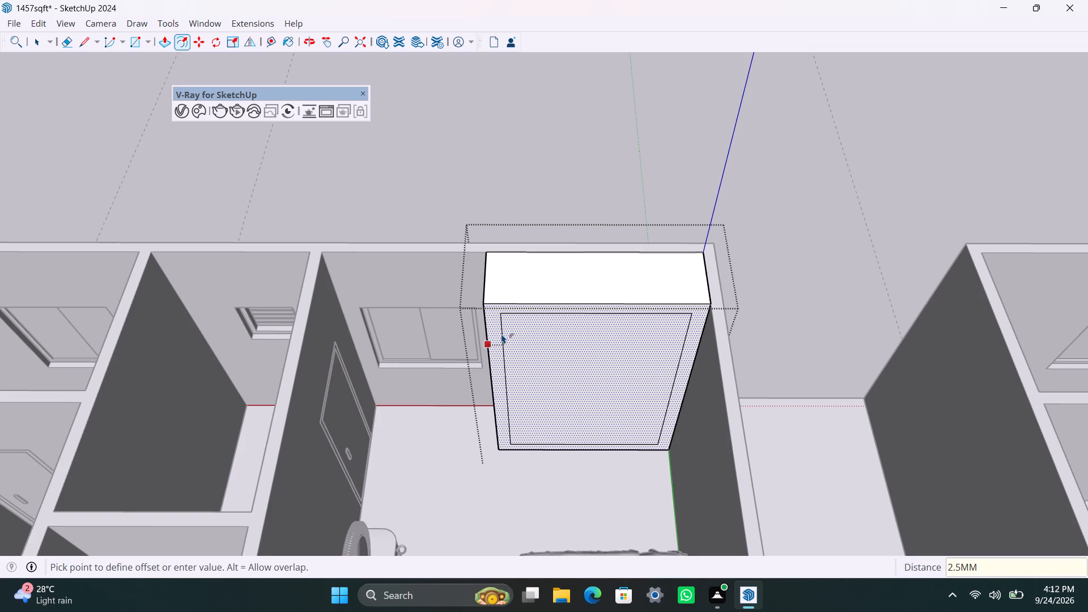
key(Return)
click(507, 331)
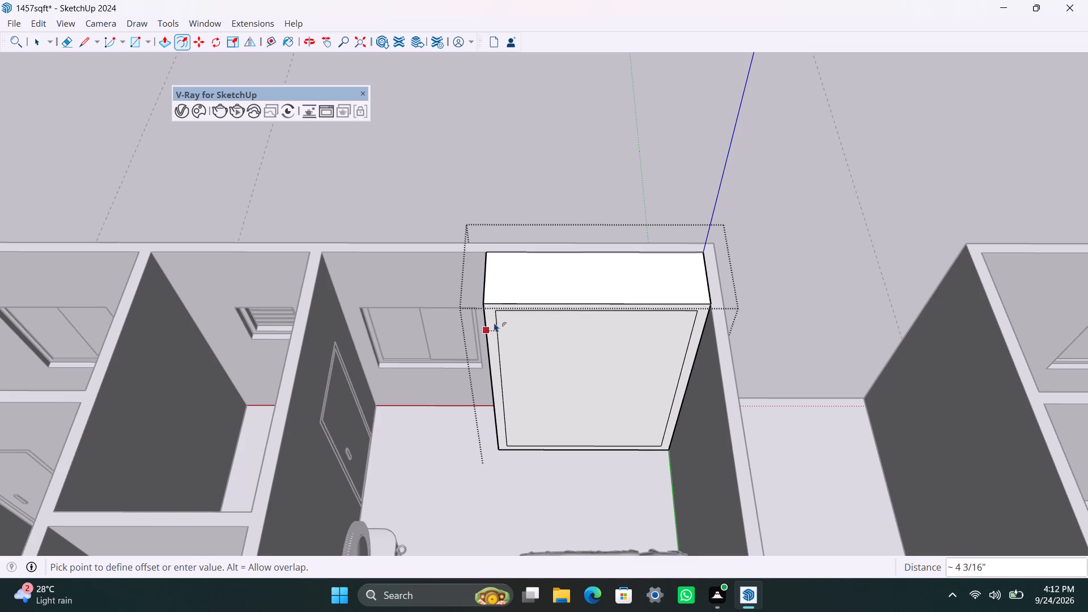
key(1)
text(6MM)
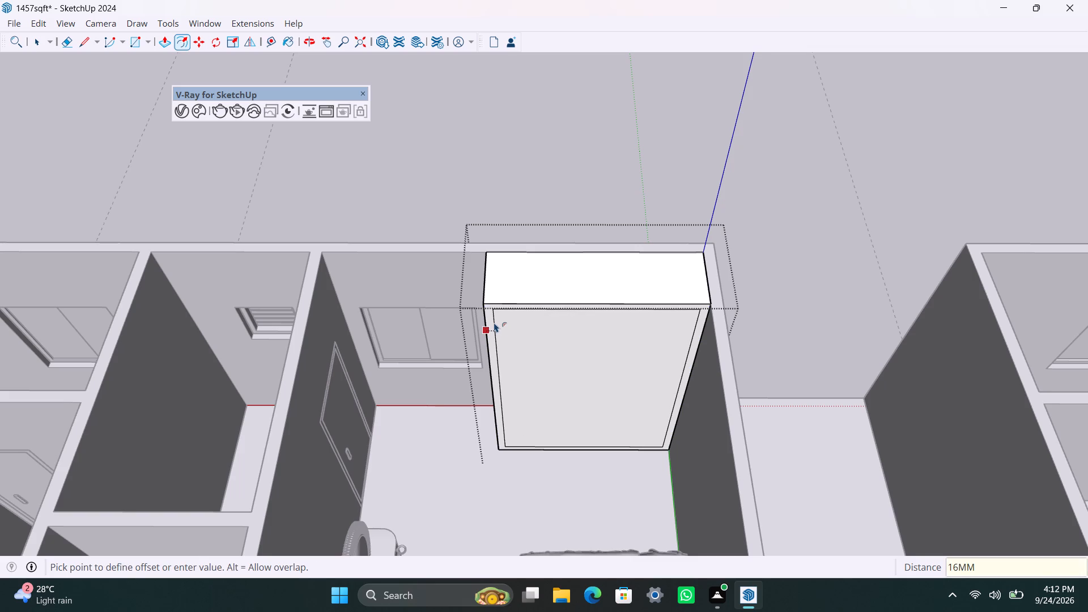
key(Return)
Delete the thin outermost strip of the wardrobe's front face.
key(space)
scroll(488, 357, up, 8)
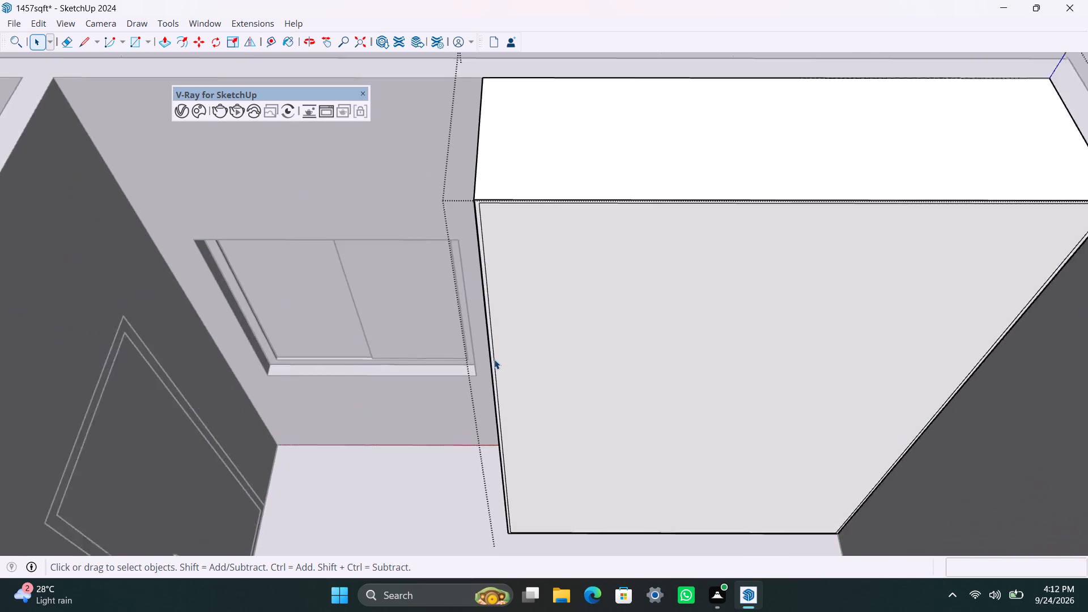
scroll(494, 359, up, 20)
scroll(494, 359, up, 1)
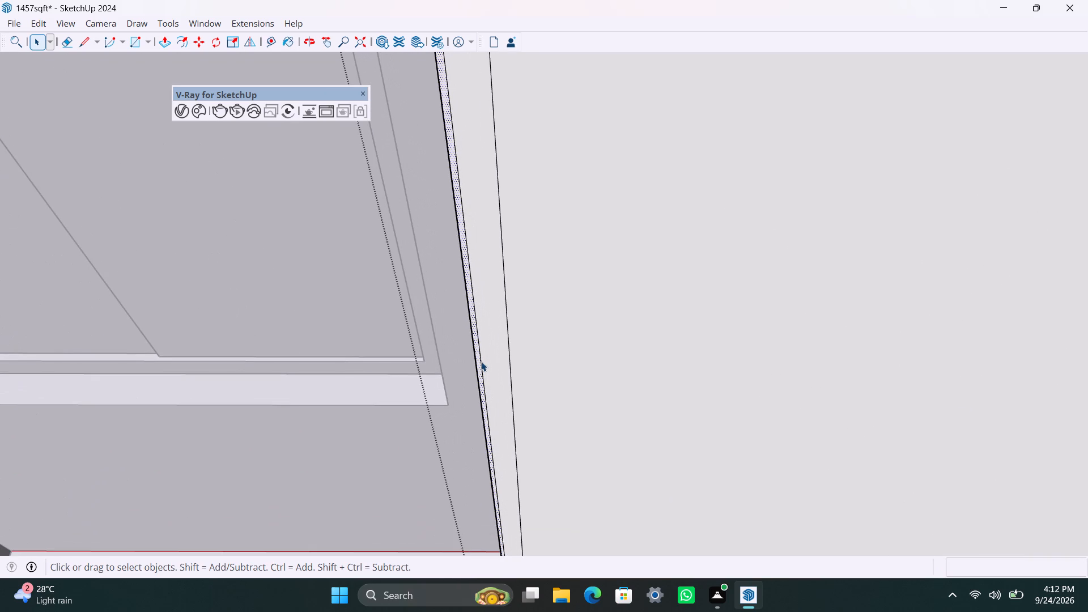
key(Delete)
Push the wardrobe's inner front face back 1'8" to hollow out the body.
click(724, 363)
scroll(711, 375, down, 16)
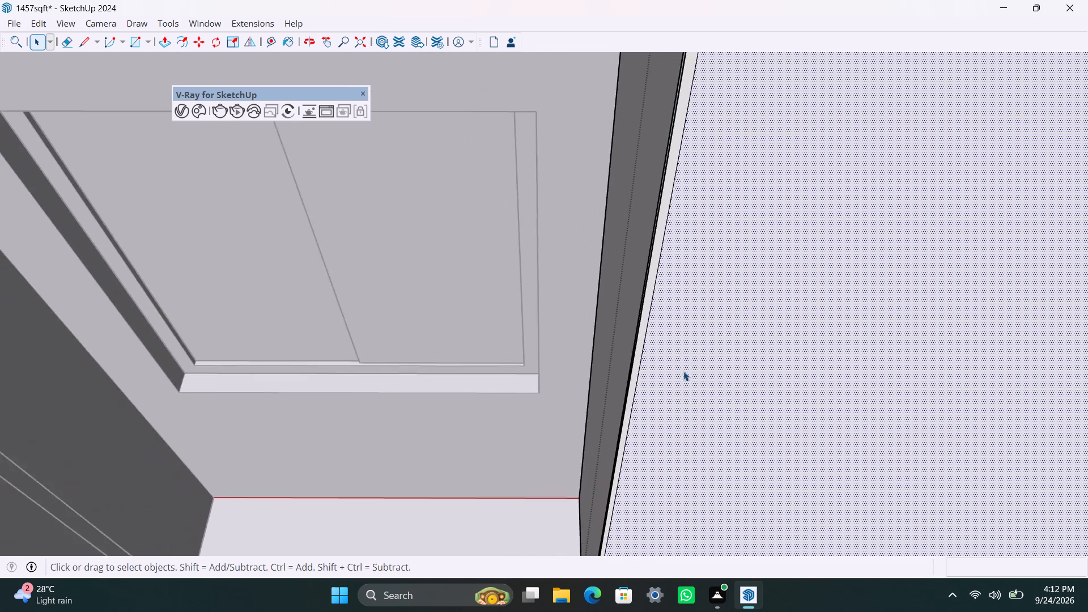
scroll(683, 371, down, 14)
shift+middle_drag(693, 379, 573, 372)
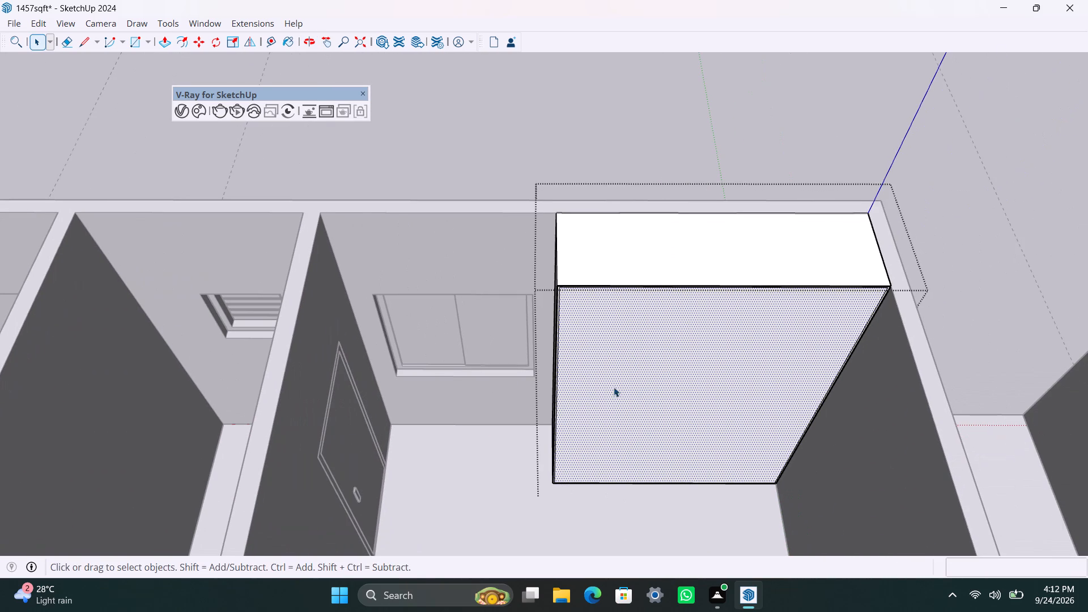
key(p)
click(614, 387)
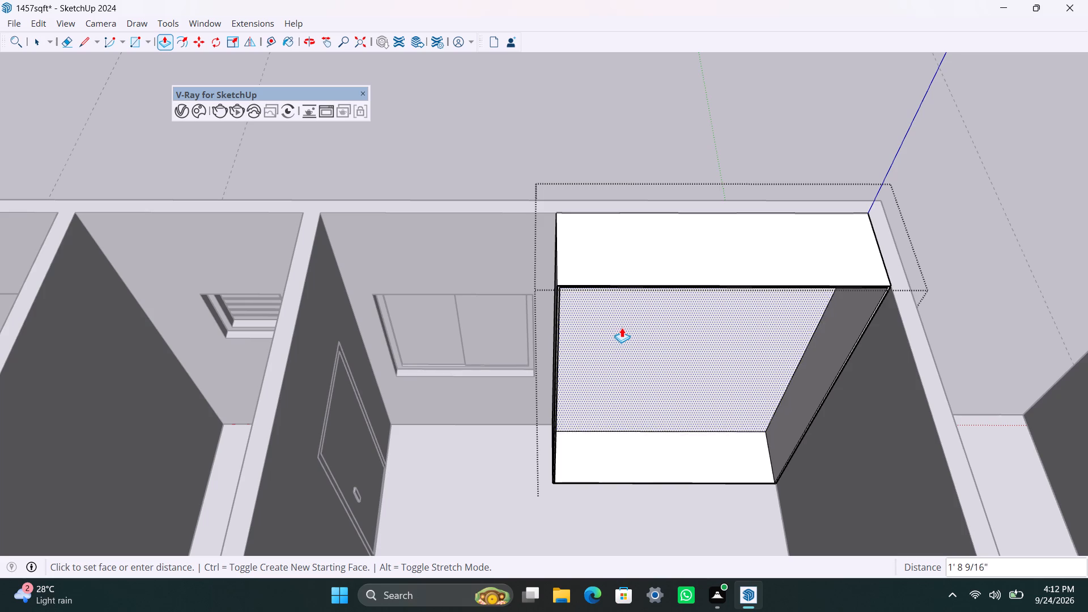
text(1'8")
key(Return)
key(space)
Push the wardrobe's recessed back face a further 2" deeper.
click(632, 354)
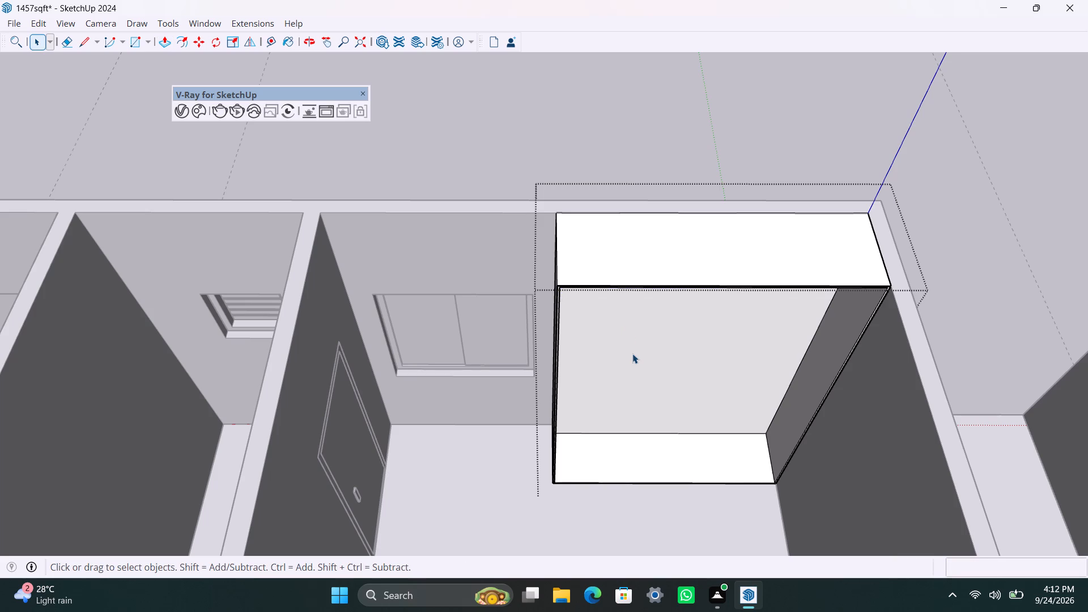
key(p)
drag(632, 354, 634, 347)
text(2")
key(Return)
key(space)
Draw a door rectangle from the opening's top corner to the bottom edge's midpoint, and delete the face covering the other half.
scroll(627, 351, down, 1)
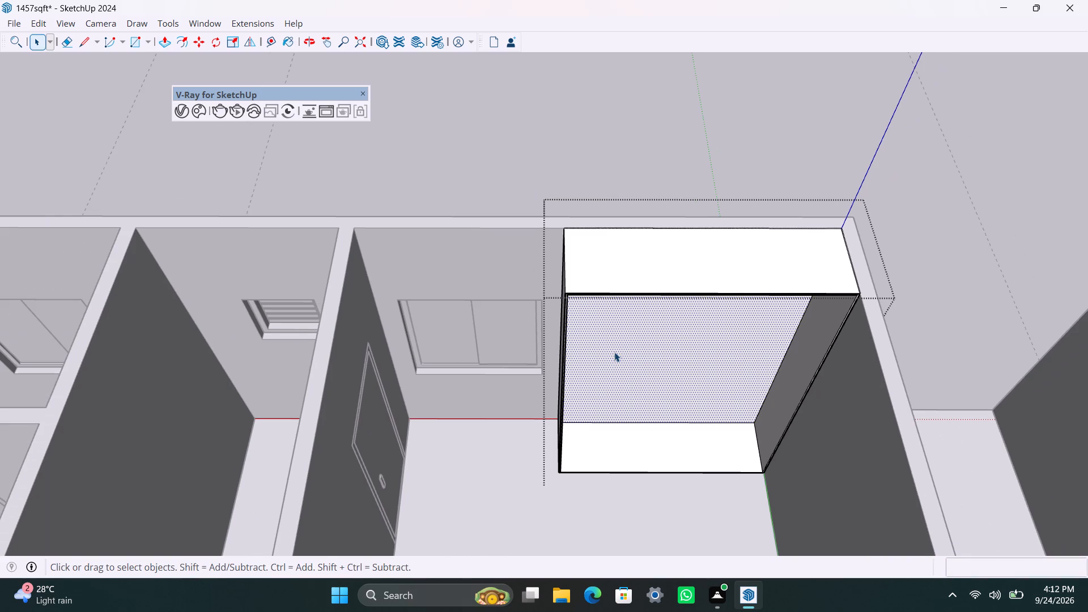
shift+middle_drag(614, 352, 497, 289)
scroll(470, 286, up, 2)
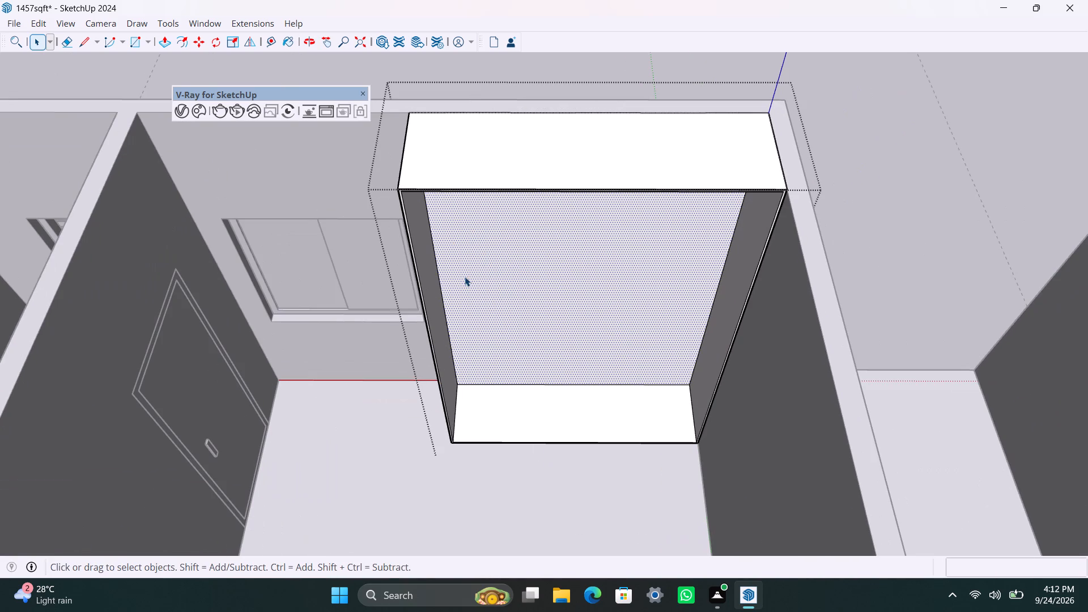
key(r)
scroll(396, 205, up, 6)
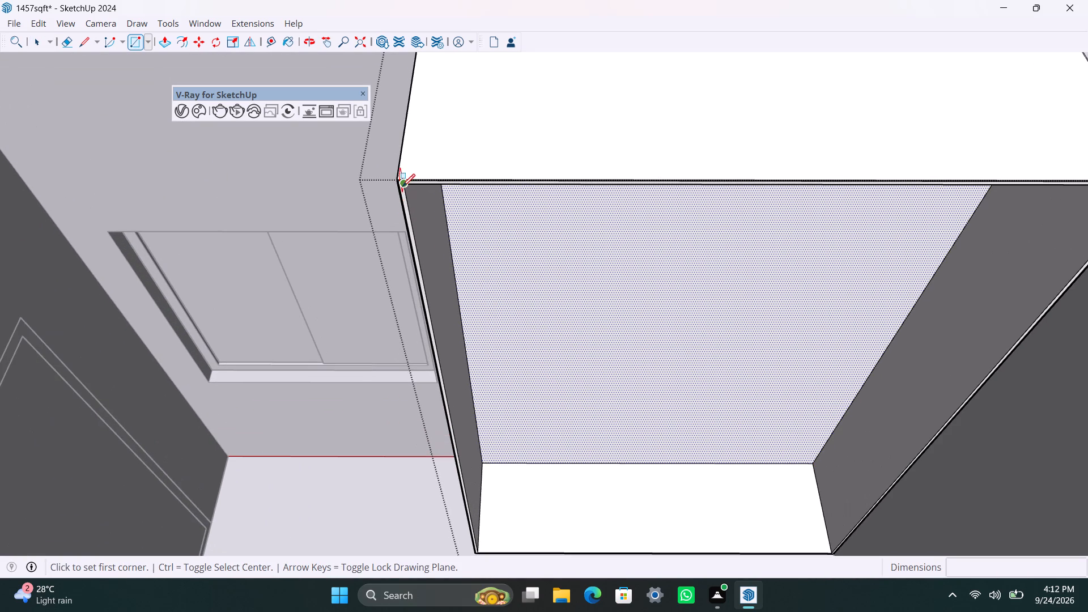
click(403, 186)
scroll(712, 515, down, 1)
shift+middle_drag(712, 515, 712, 454)
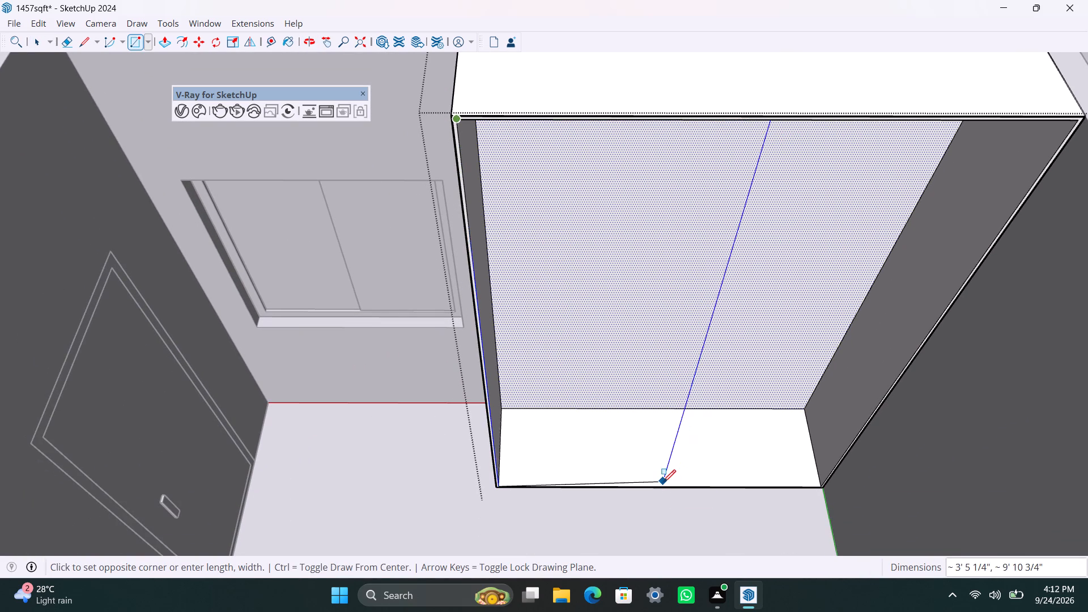
click(666, 485)
key(space)
click(700, 457)
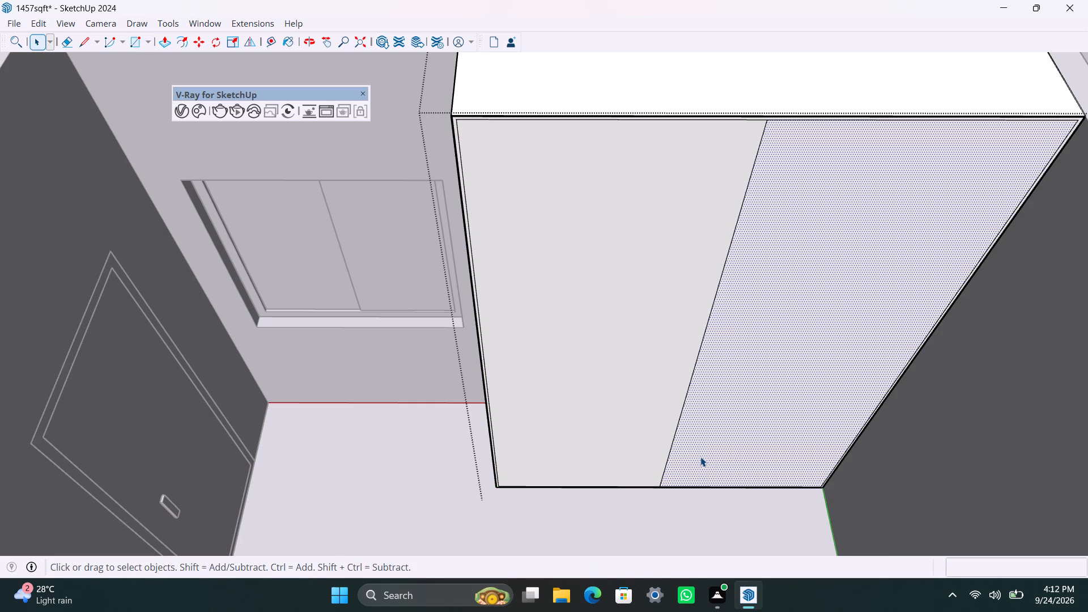
key(Delete)
Group the half-width wardrobe door face and extrude it 18 mm.
double_click(645, 414)
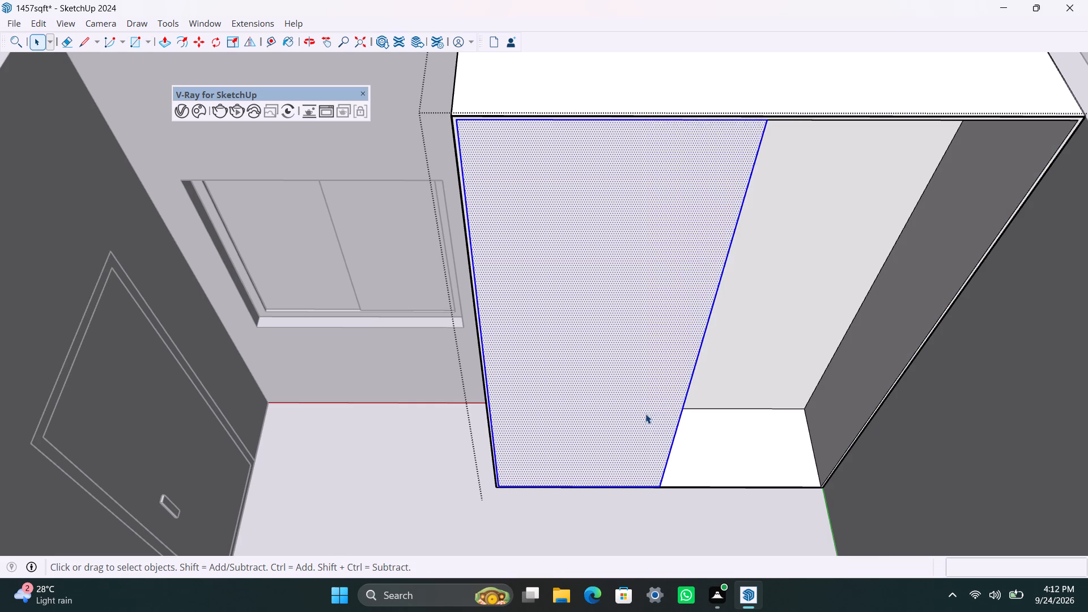
right_click(644, 413)
click(698, 205)
triple_click(624, 295)
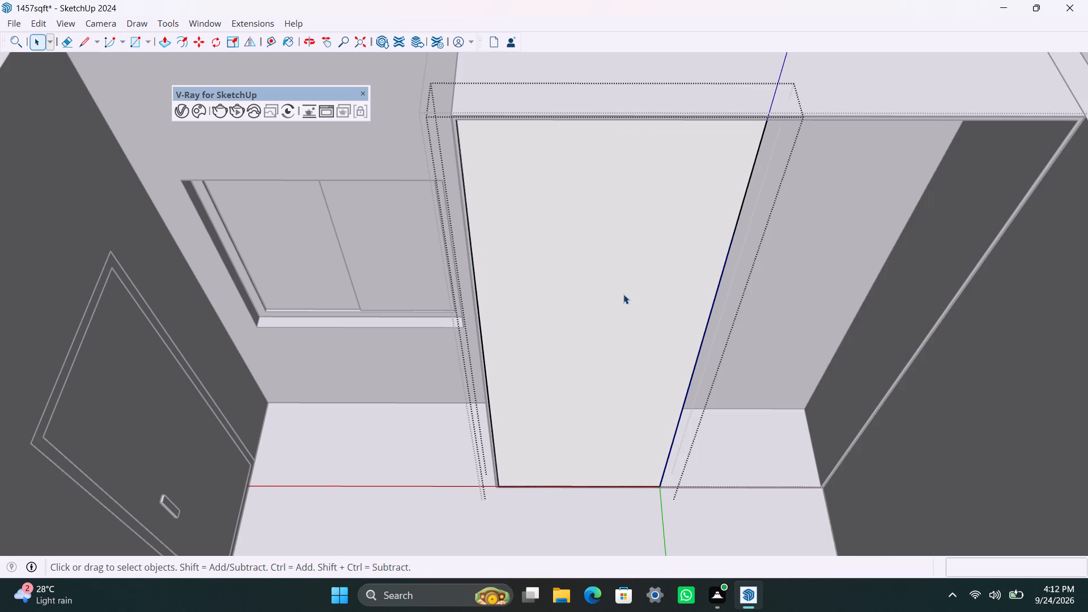
key(p)
click(623, 294)
text(18MM)
key(Return)
key(space)
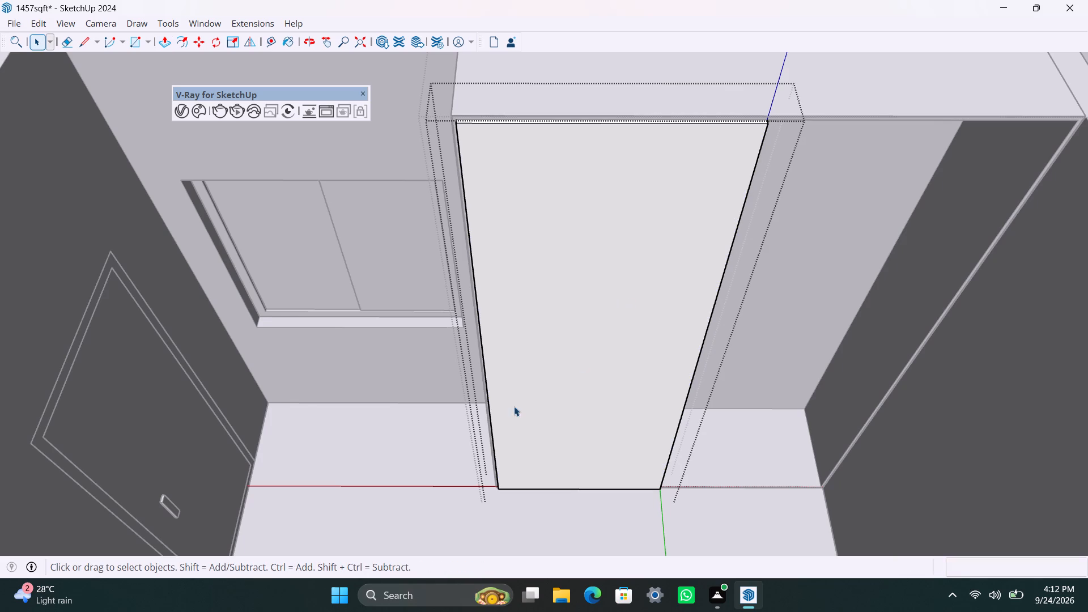
click(405, 467)
Copy the door panel about 3'4" sideways to cover the open half of the wardrobe, and leave the wardrobe group.
click(637, 426)
key(m)
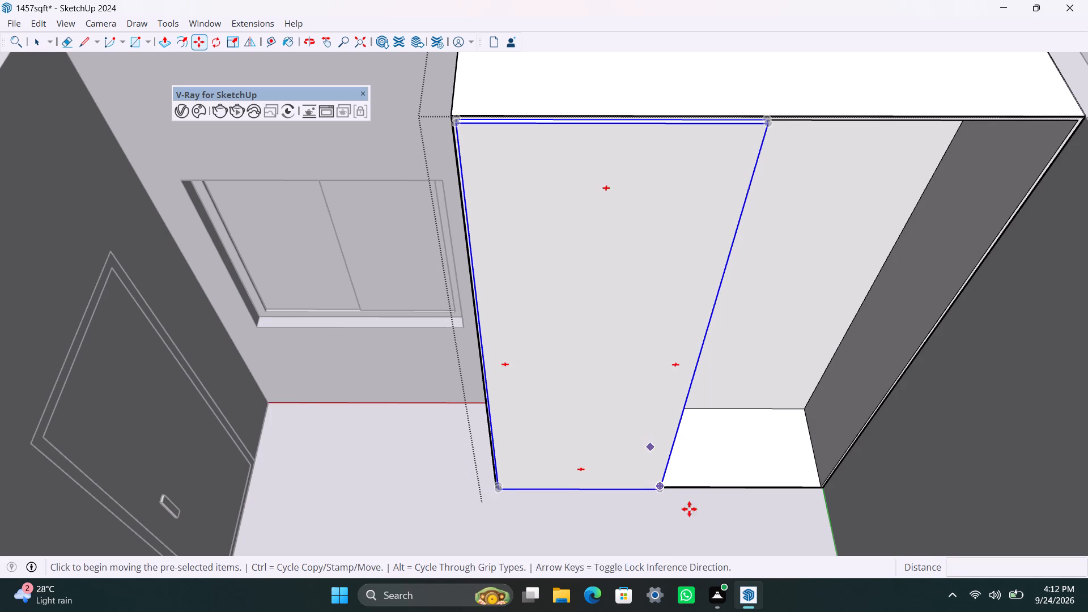
ctrl+click(657, 487)
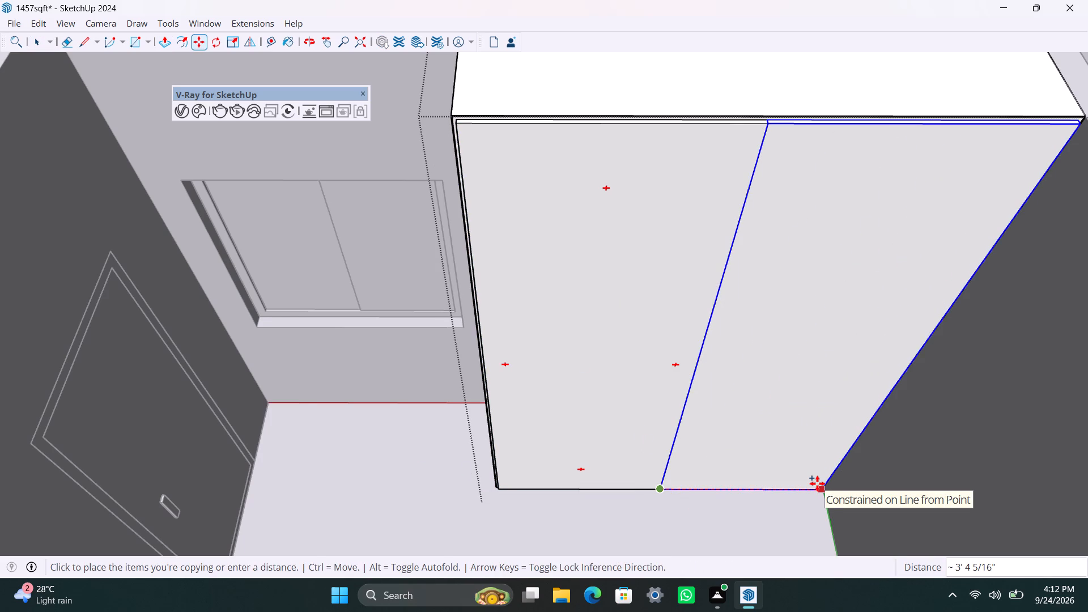
click(817, 483)
key(space)
scroll(658, 335, down, 10)
click(511, 73)
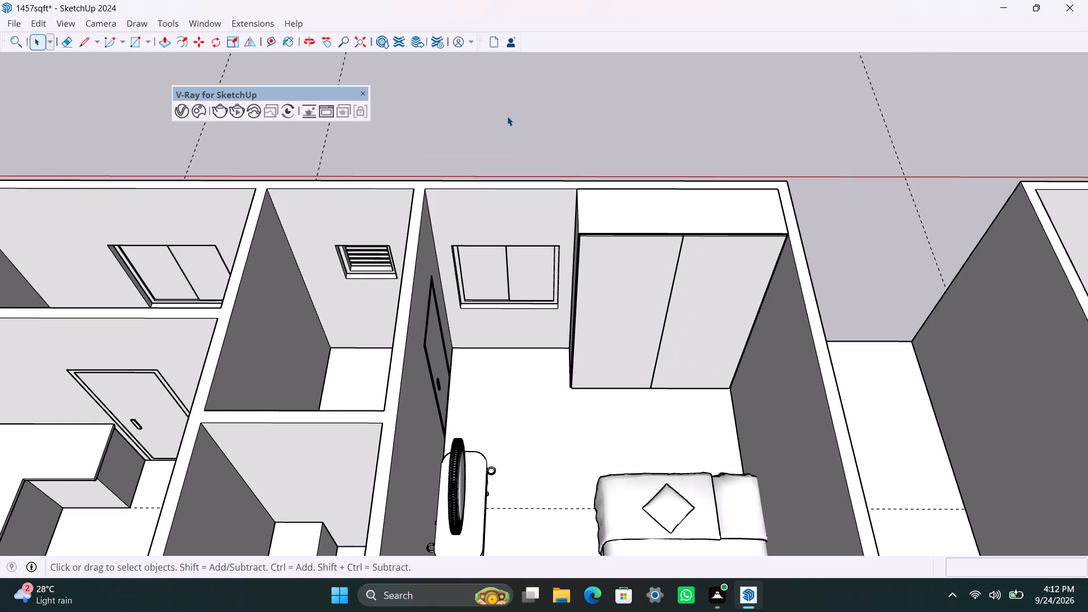
Scale the whole wardrobe vertically to a height of 8'.
click(635, 216)
key(s)
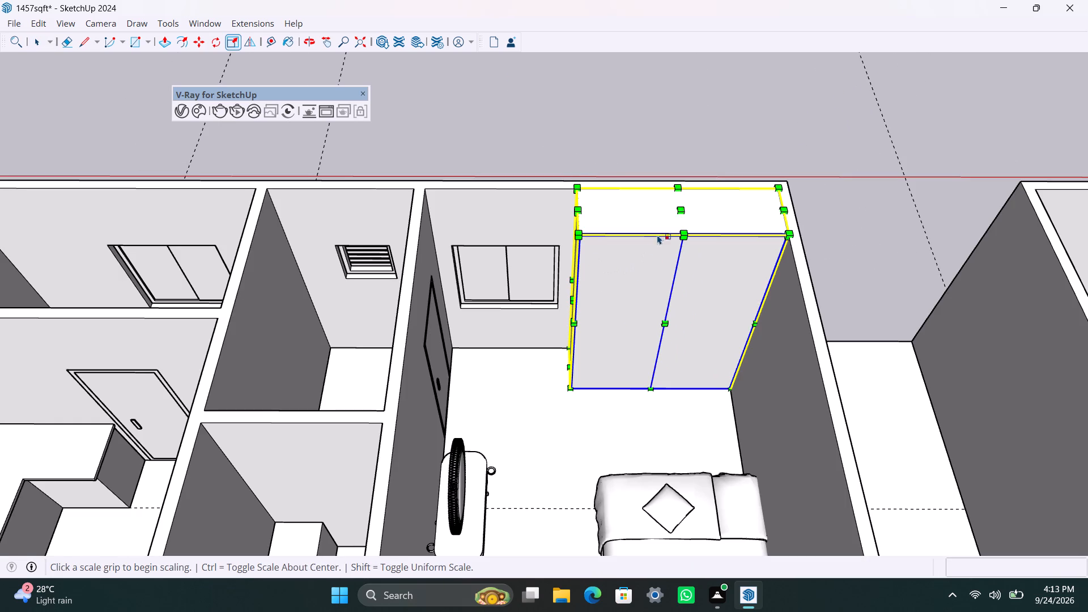
drag(685, 208, 683, 227)
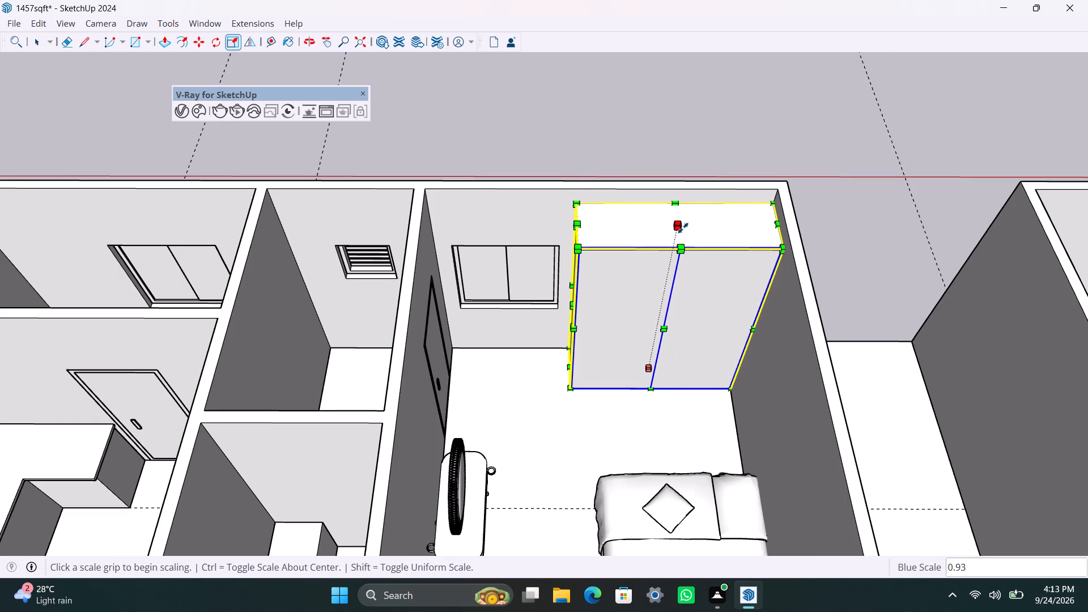
text(8')
key(Return)
key(space)
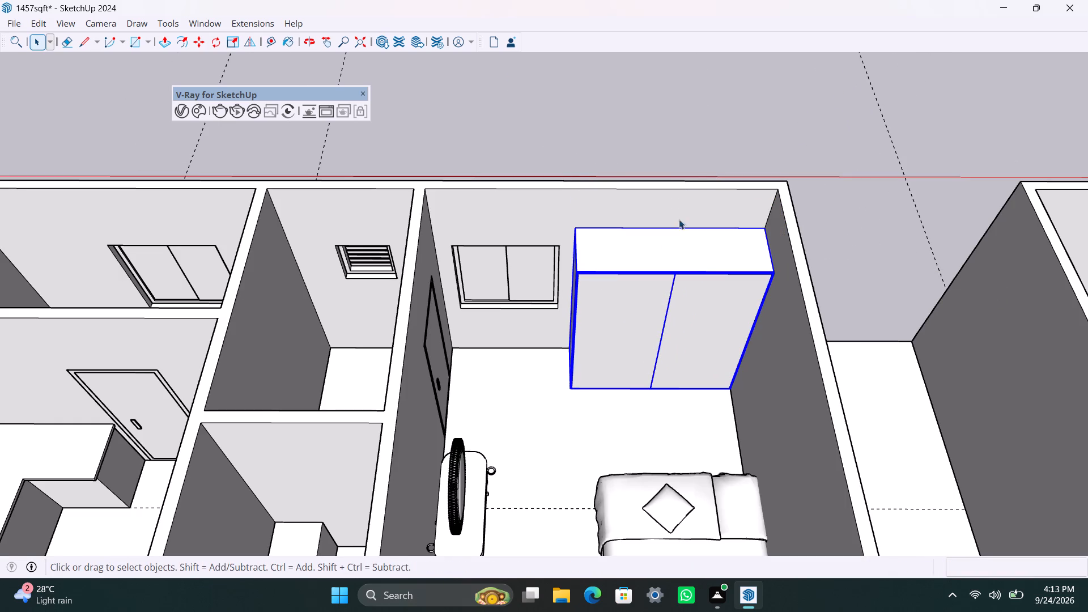
click(682, 147)
Copy the bedroom wardrobe about 36' 4" along the red axis into the matching bedroom of the other unit.
click(602, 326)
key(m)
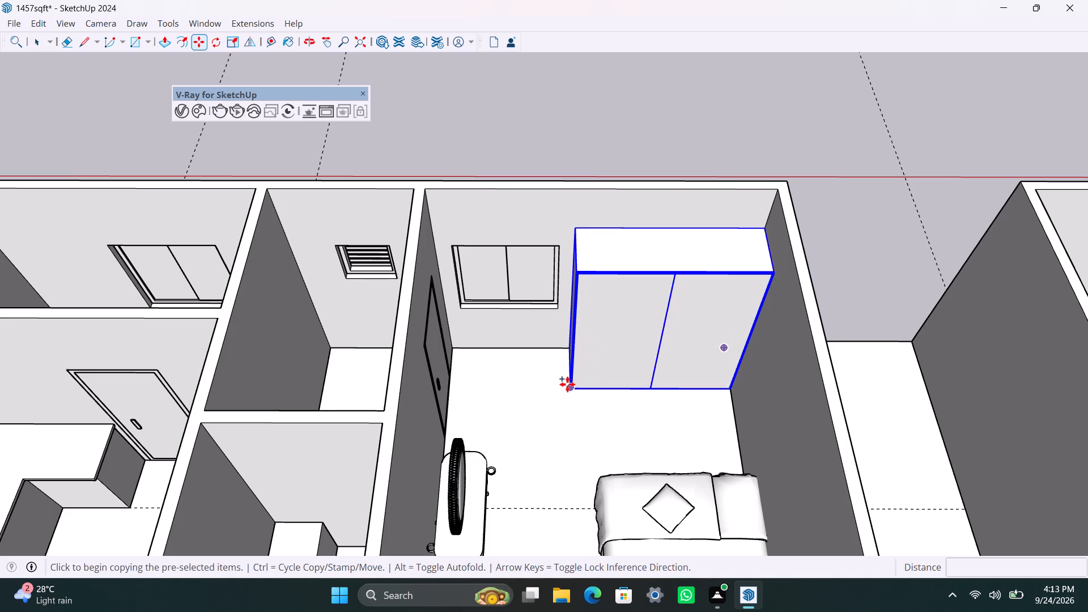
click(567, 384)
scroll(834, 384, down, 4)
shift+middle_drag(844, 387, 540, 407)
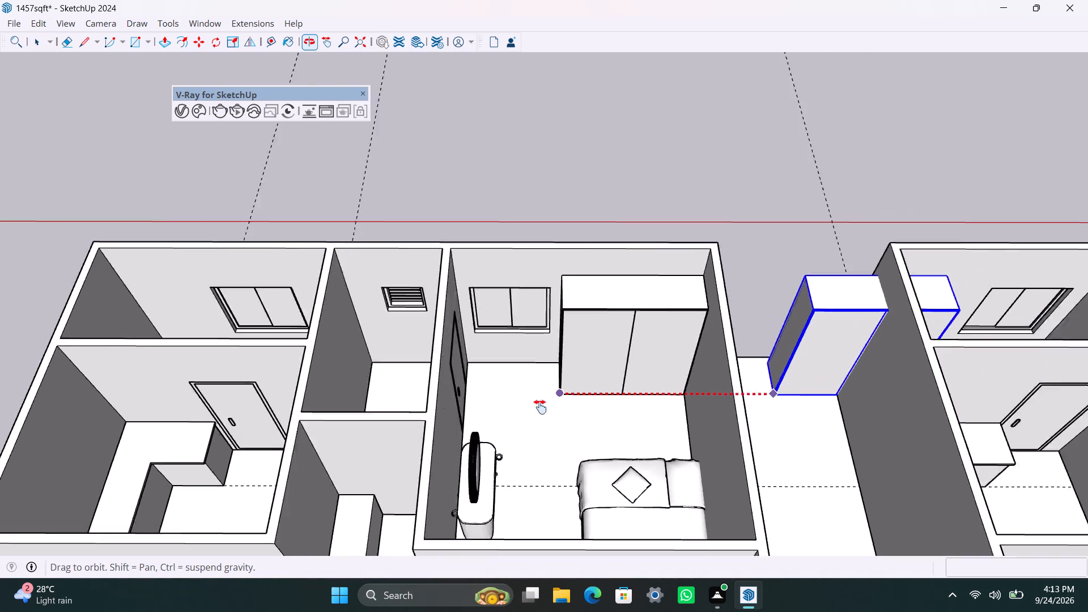
shift+middle_drag(540, 407, 479, 410)
middle_drag(940, 421, 932, 424)
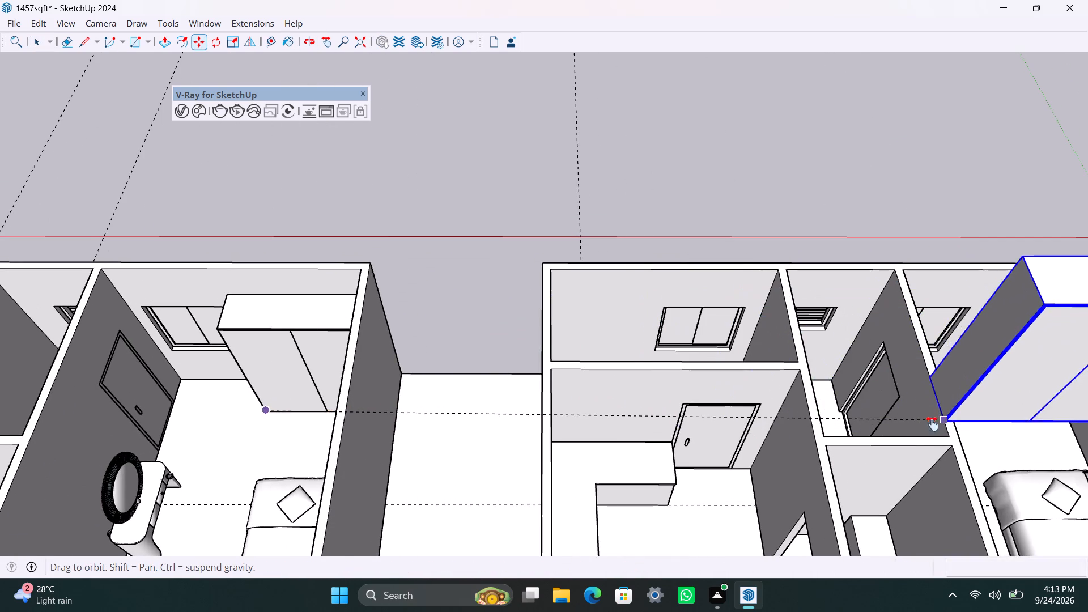
middle_drag(932, 424, 692, 458)
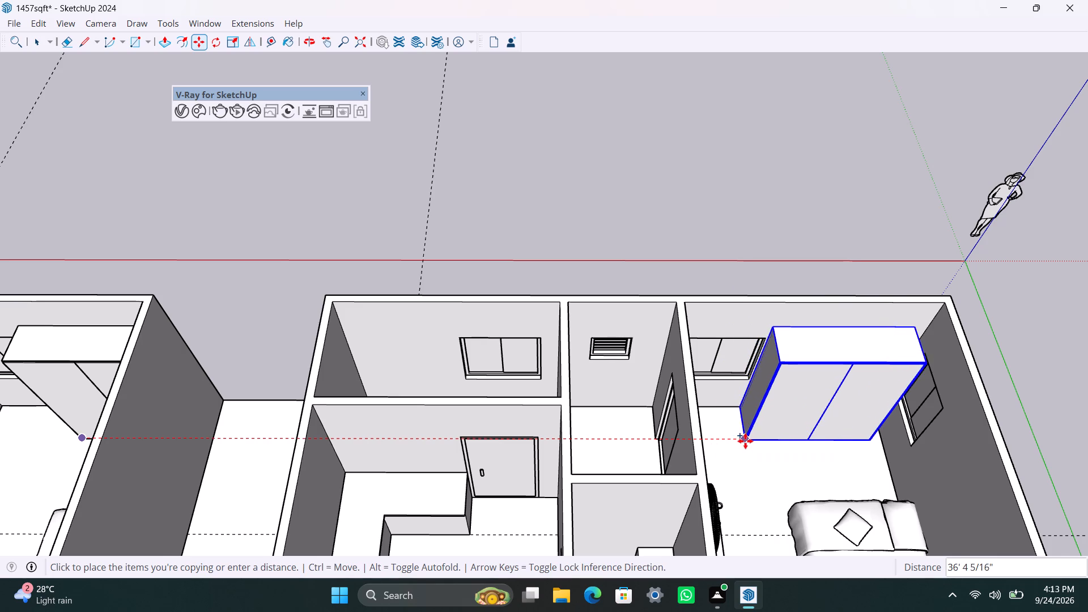
click(746, 441)
key(space)
Copy the original wardrobe about 41' along the red axis to the open ground outside the house.
scroll(729, 429, down, 6)
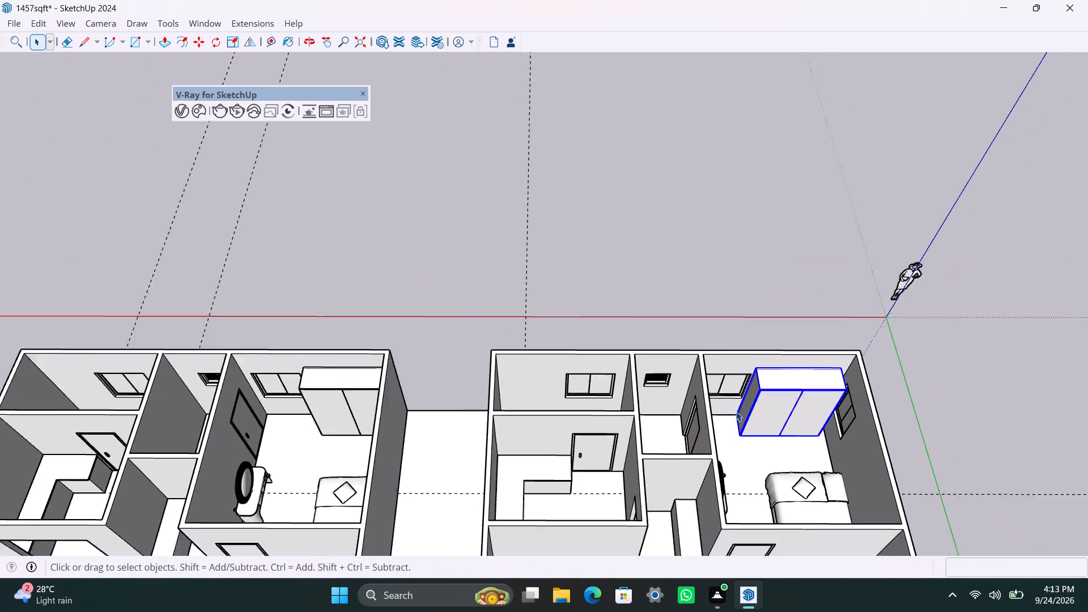
scroll(736, 411, down, 3)
shift+middle_drag(745, 418, 806, 291)
scroll(806, 292, down, 2)
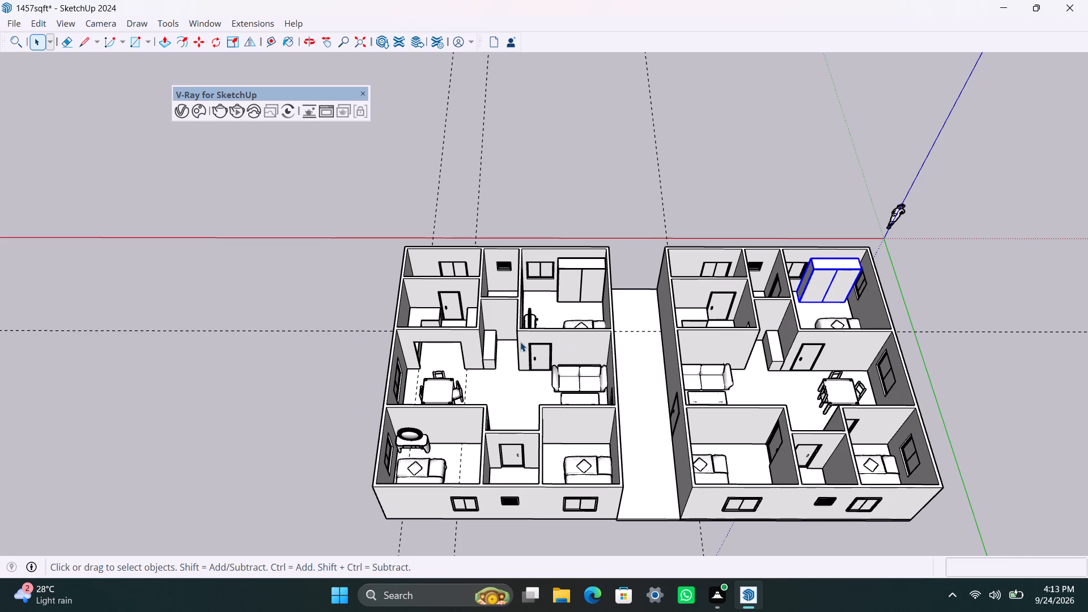
click(584, 279)
key(m)
click(576, 282)
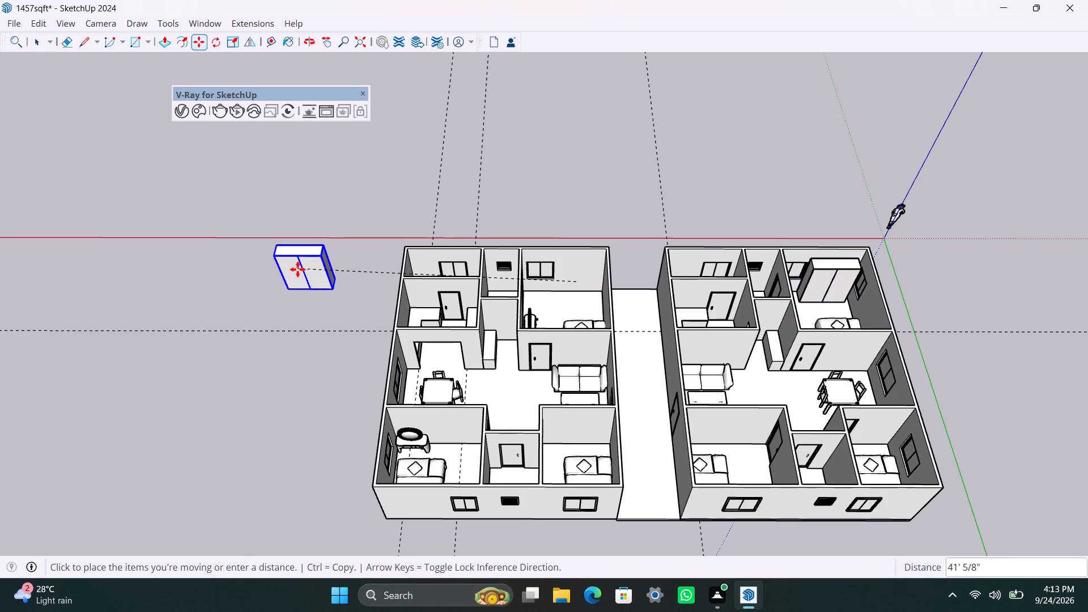
click(297, 269)
Rotate the wardrobe copy outside the house 90° about the vertical axis from its bottom corner.
scroll(296, 311, up, 2)
middle_drag(291, 321, 439, 306)
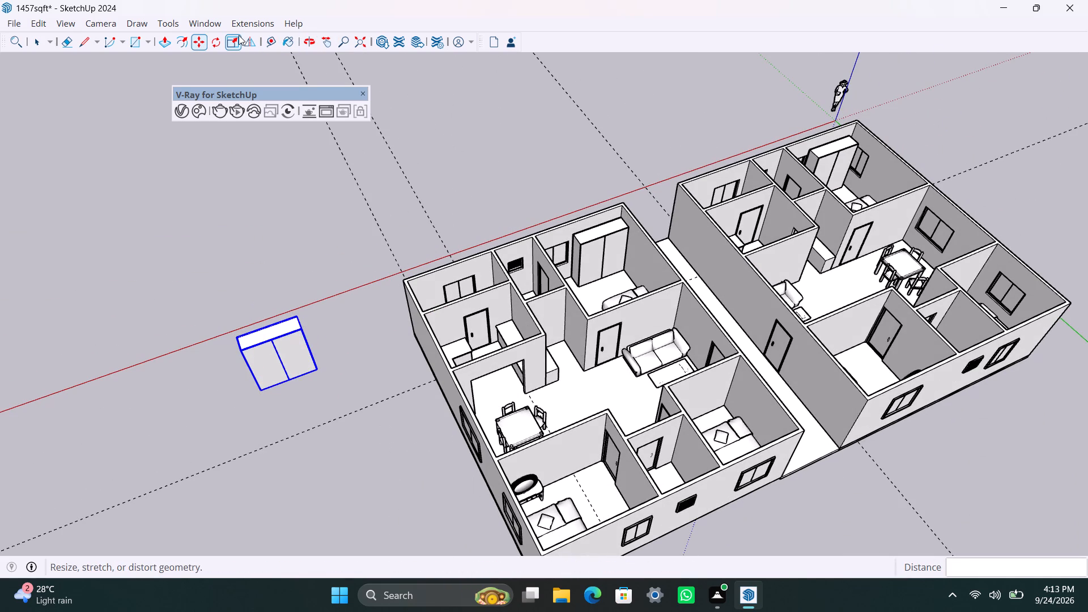
click(219, 39)
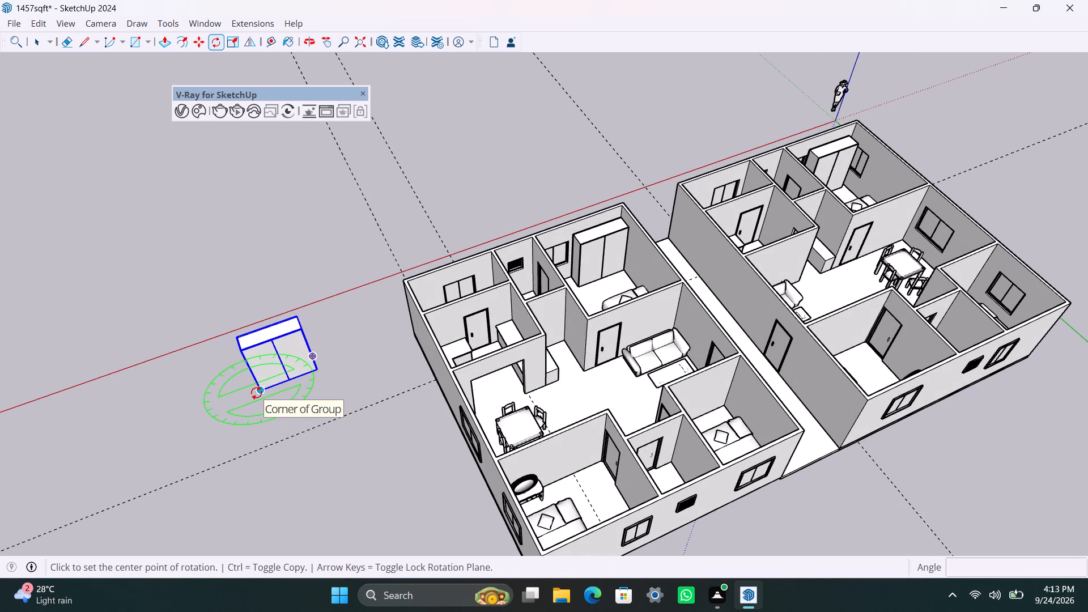
key(Up)
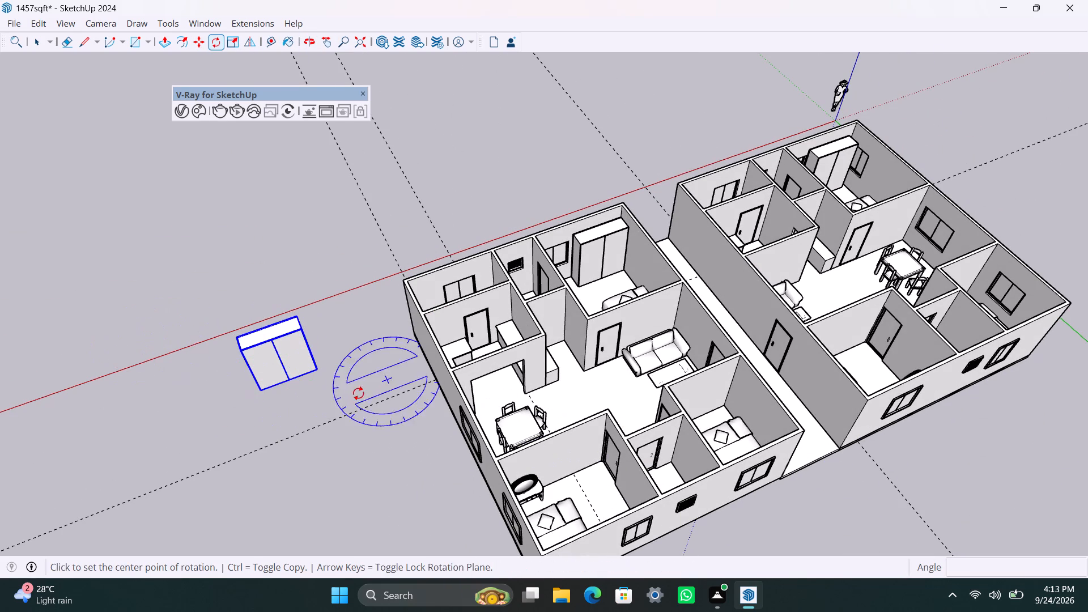
click(263, 387)
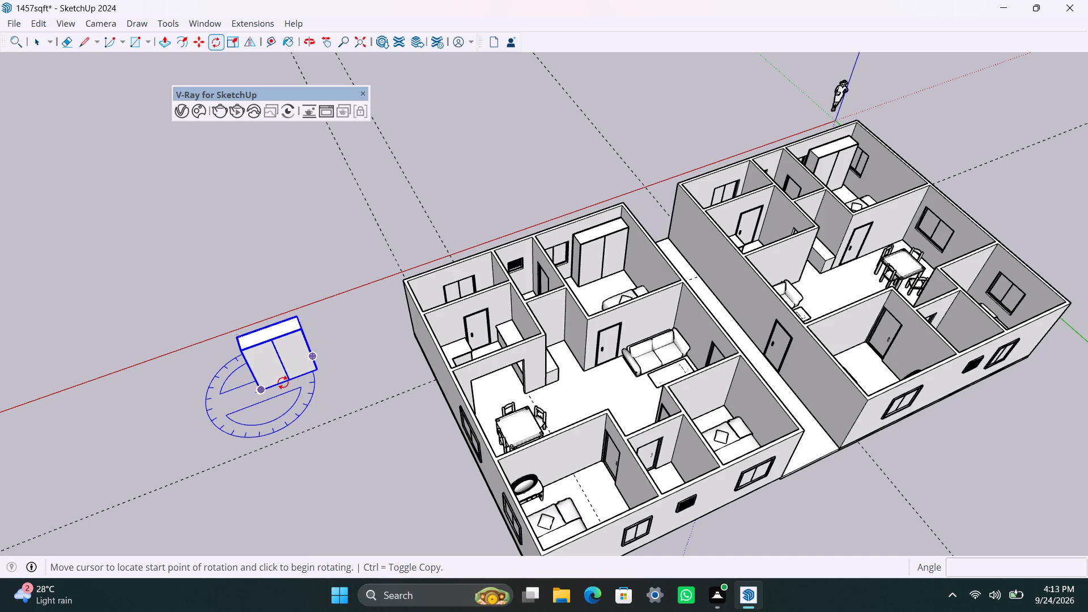
click(321, 369)
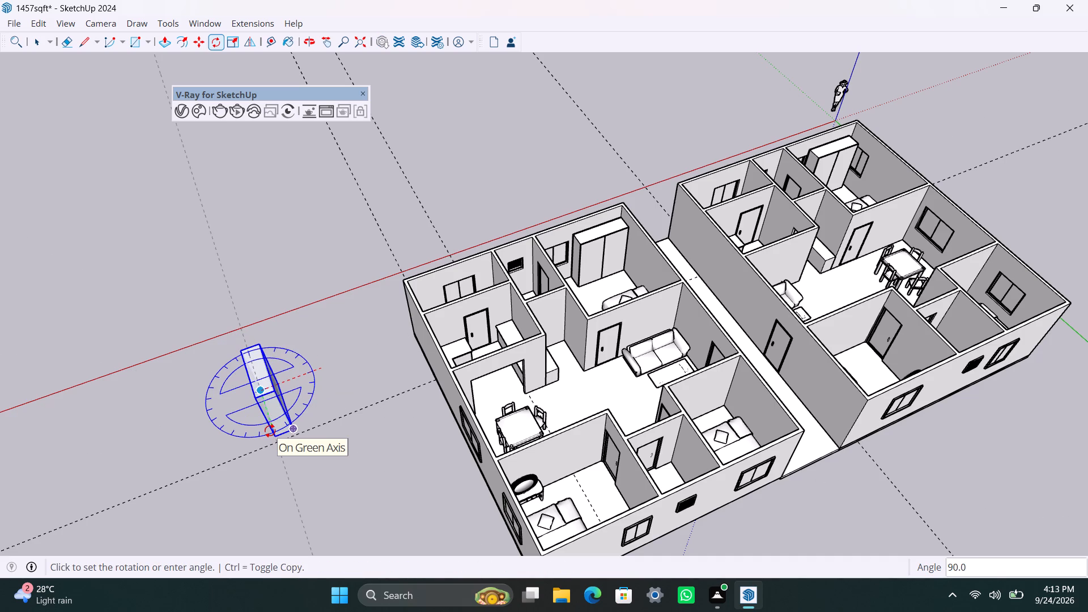
text(90)
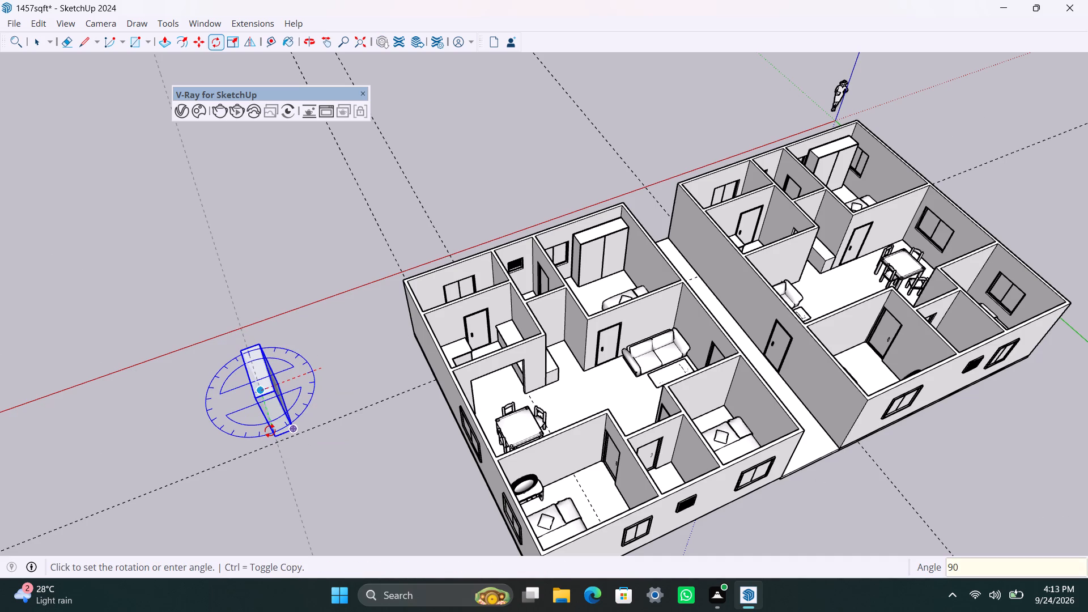
key(Return)
key(space)
Move the rotated wardrobe about 40' into the corner bedroom beside the dining area, in front of the bed.
scroll(257, 406, down, 5)
middle_drag(266, 434, 272, 434)
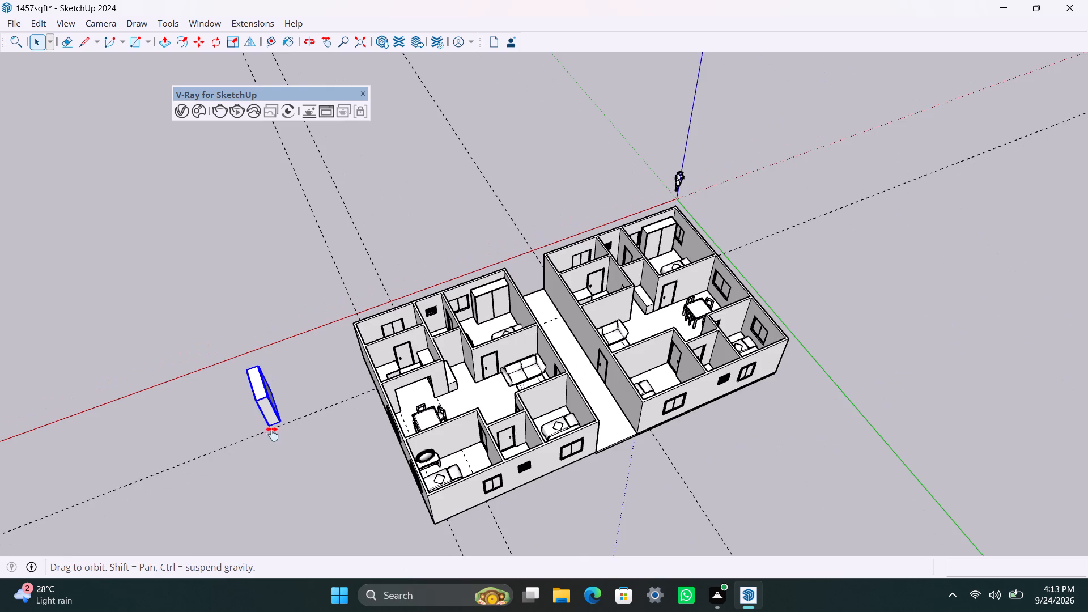
middle_drag(272, 434, 470, 393)
scroll(458, 399, up, 3)
middle_drag(436, 418, 746, 432)
scroll(540, 375, up, 5)
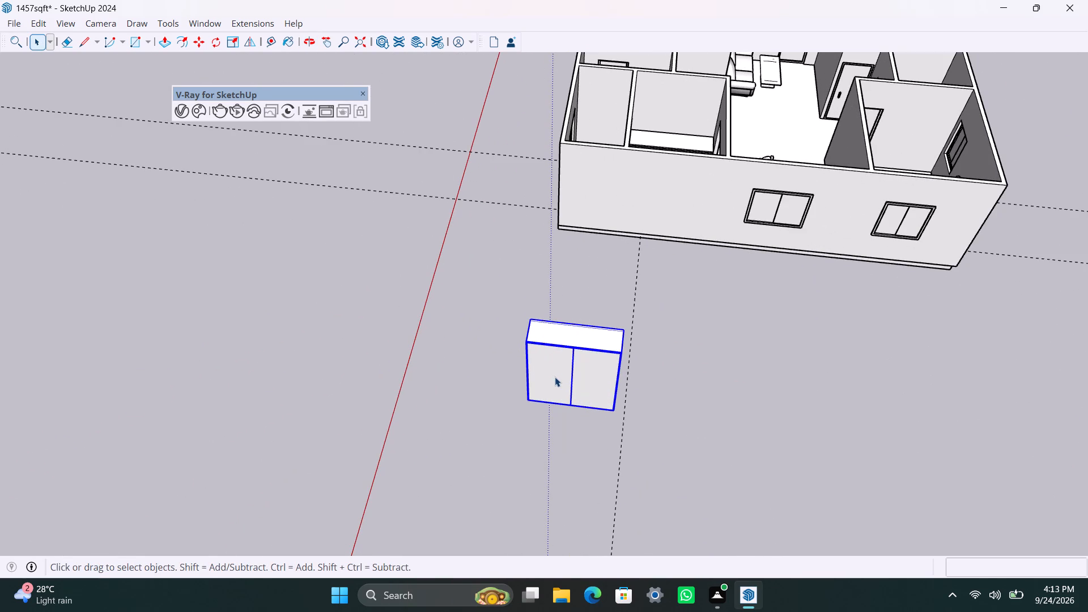
key(m)
click(555, 377)
scroll(817, 173, down, 3)
shift+middle_drag(836, 164, 640, 231)
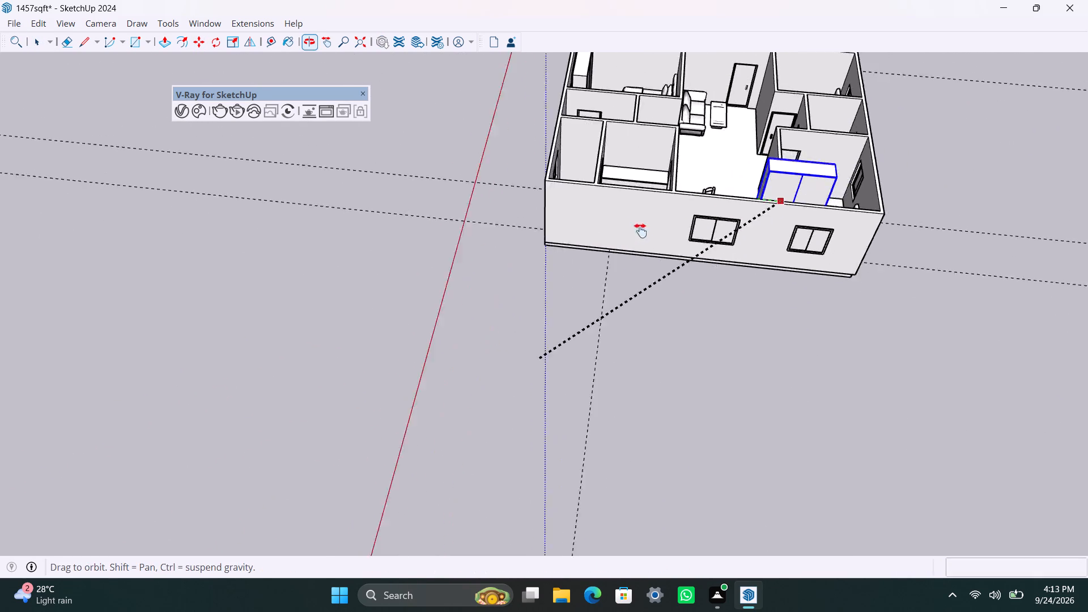
shift+middle_drag(640, 231, 568, 273)
scroll(593, 256, up, 9)
middle_drag(638, 253, 641, 295)
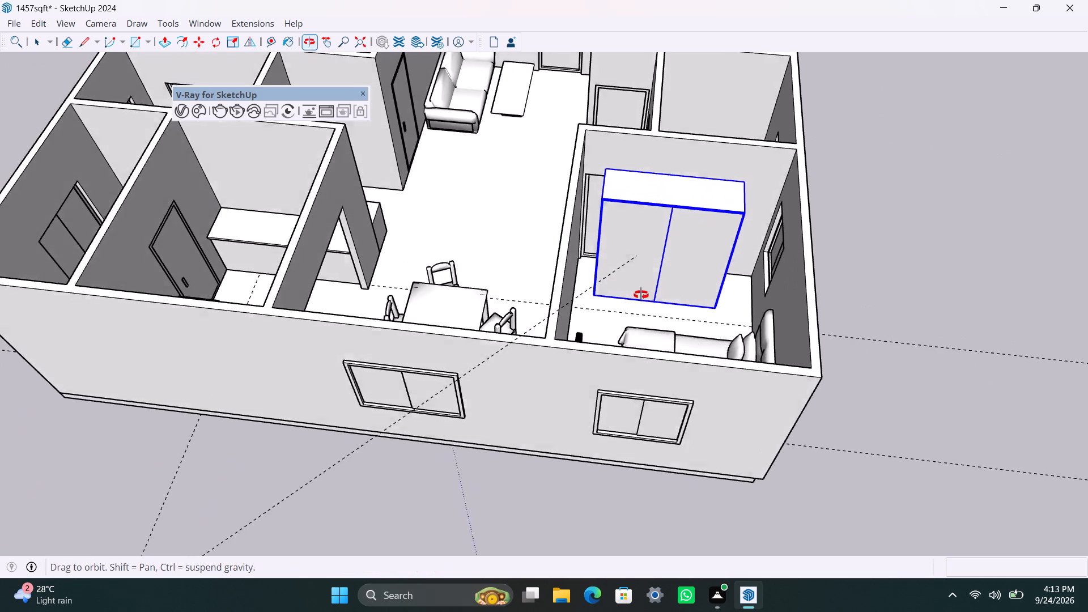
middle_drag(641, 295, 643, 302)
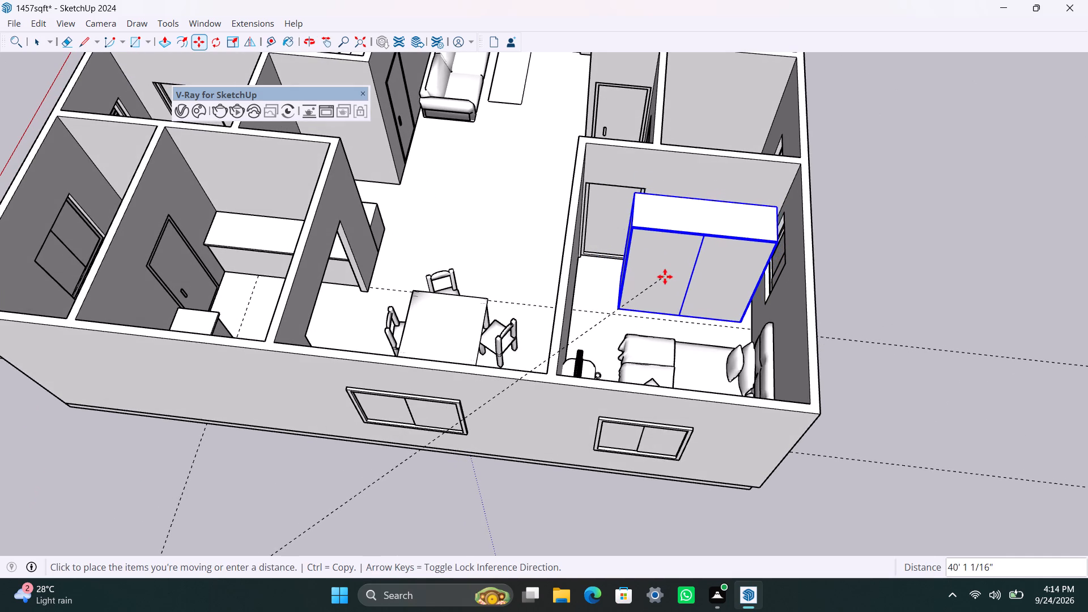
click(664, 277)
key(space)
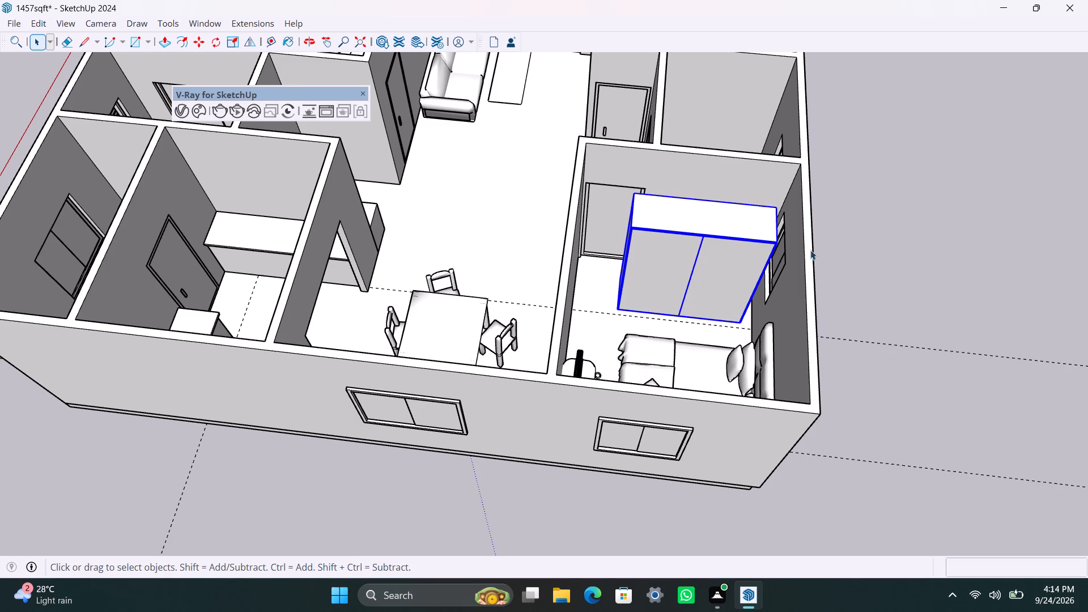
Copy the rotated wardrobe to the ground just outside the other unit's bedroom that has the dressing table.
scroll(702, 244, down, 3)
key(m)
click(692, 257)
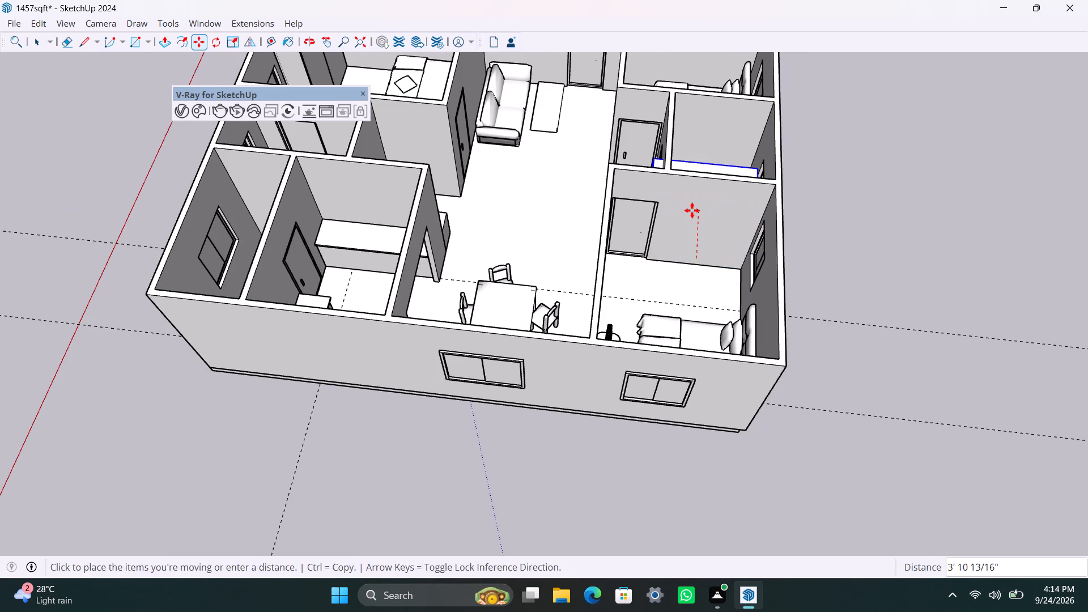
scroll(691, 210, down, 3)
shift+middle_drag(689, 212, 577, 513)
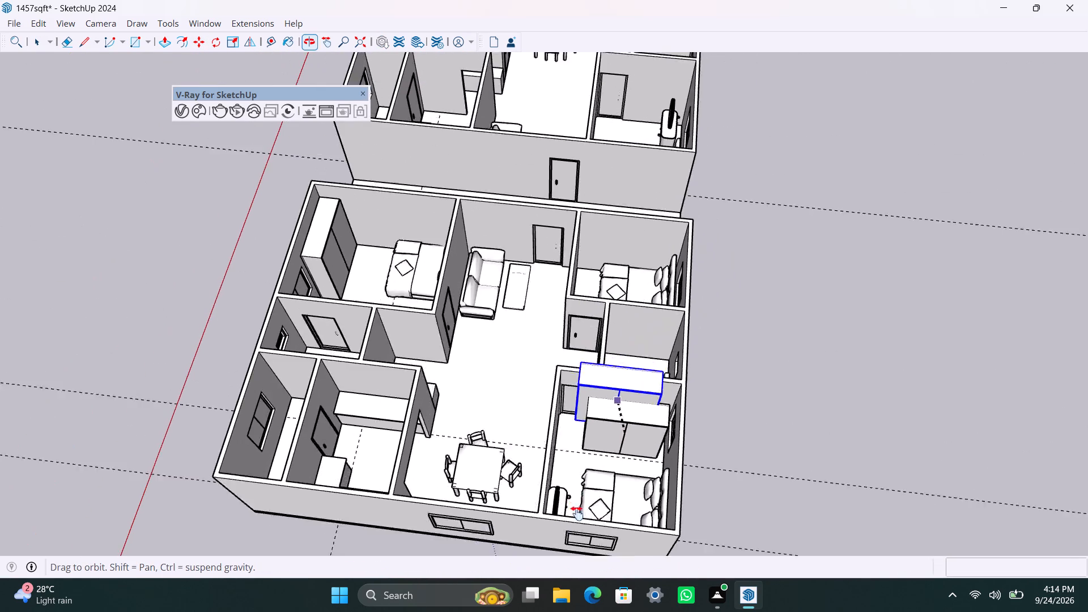
shift+middle_drag(577, 513, 542, 611)
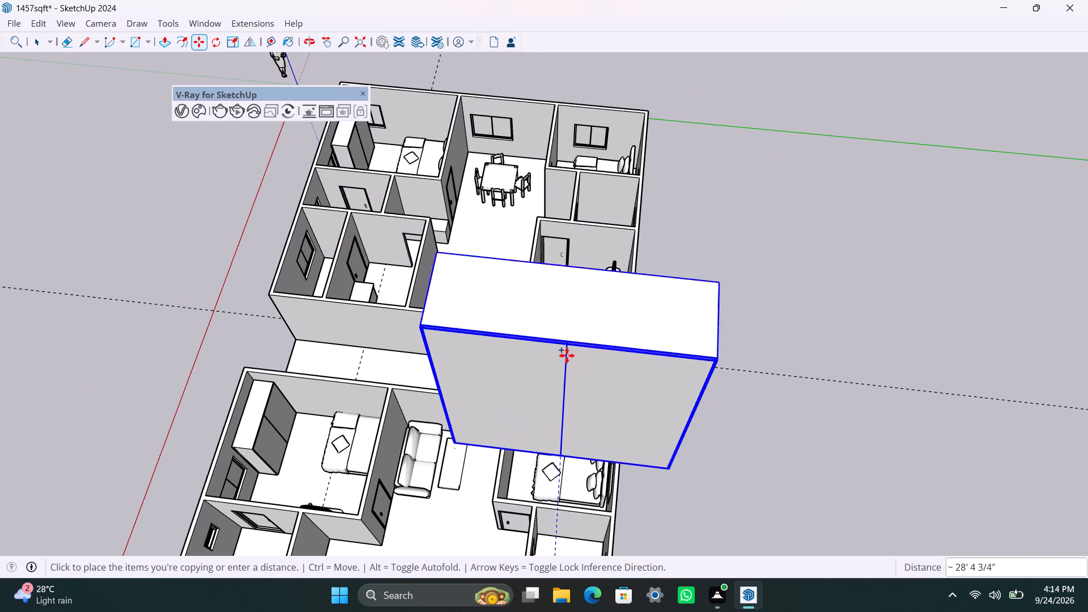
shift+middle_drag(573, 290, 535, 423)
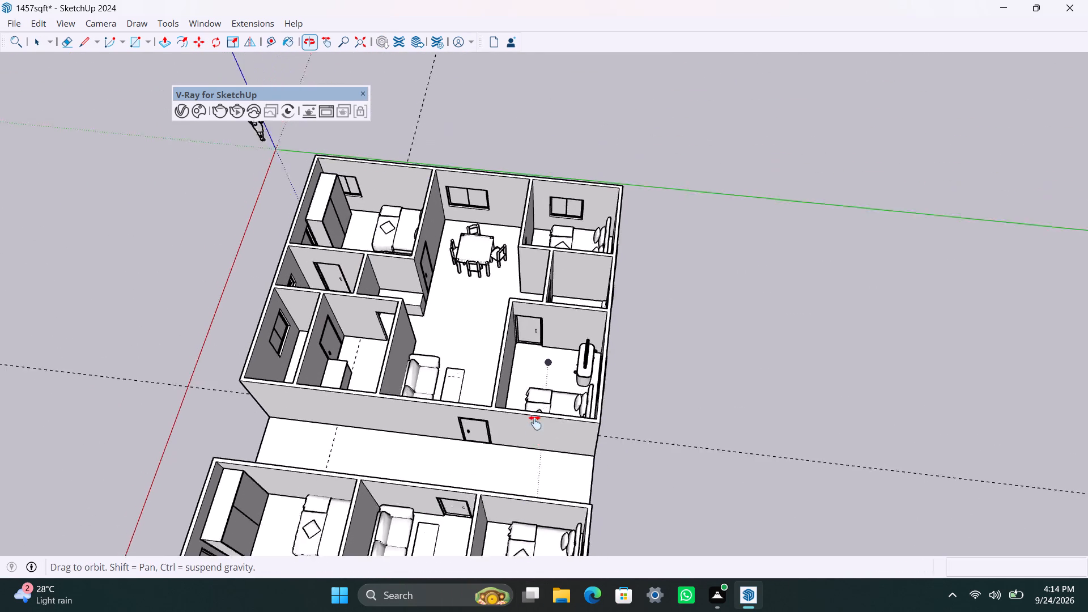
shift+middle_drag(535, 423, 526, 475)
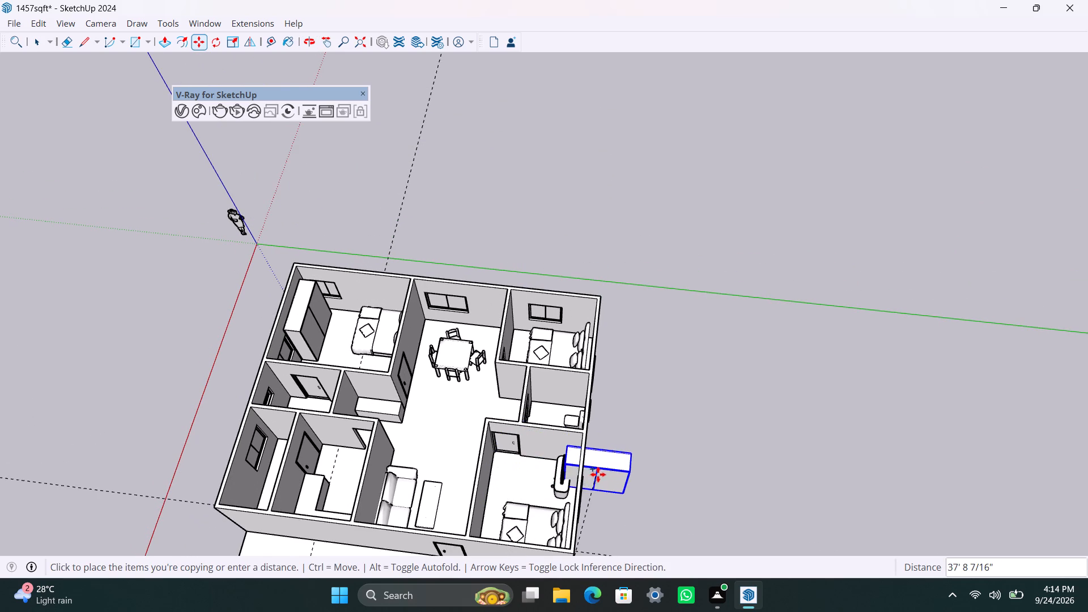
click(665, 470)
key(space)
Delete the dressing table with the round mirror from the other unit's bedroom nearest the central passage.
scroll(578, 484, down, 3)
middle_drag(524, 509, 618, 490)
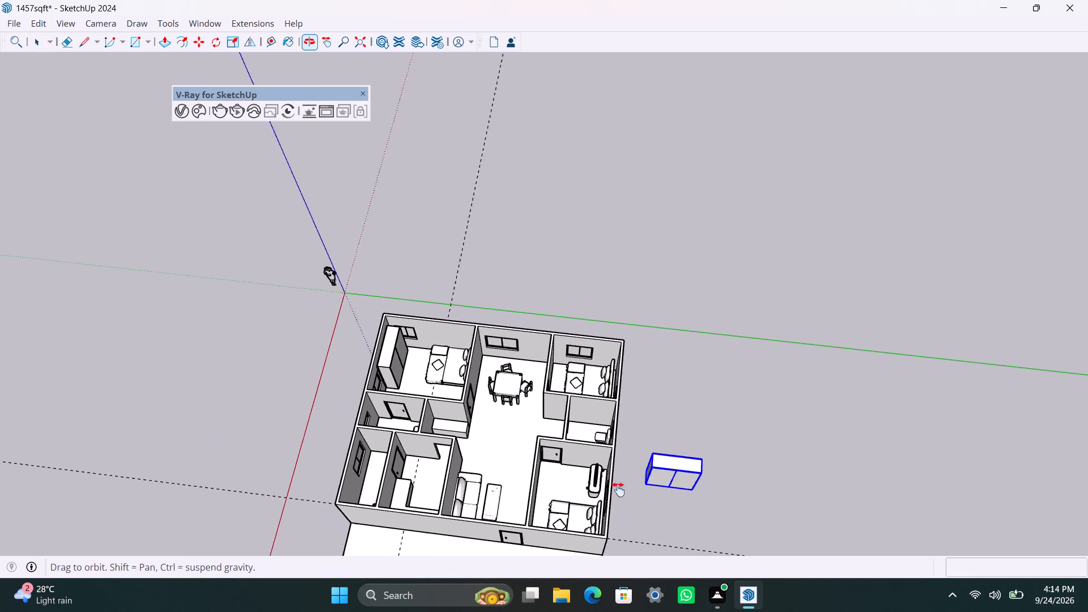
middle_drag(618, 490, 657, 443)
scroll(641, 428, up, 3)
middle_drag(656, 448, 950, 473)
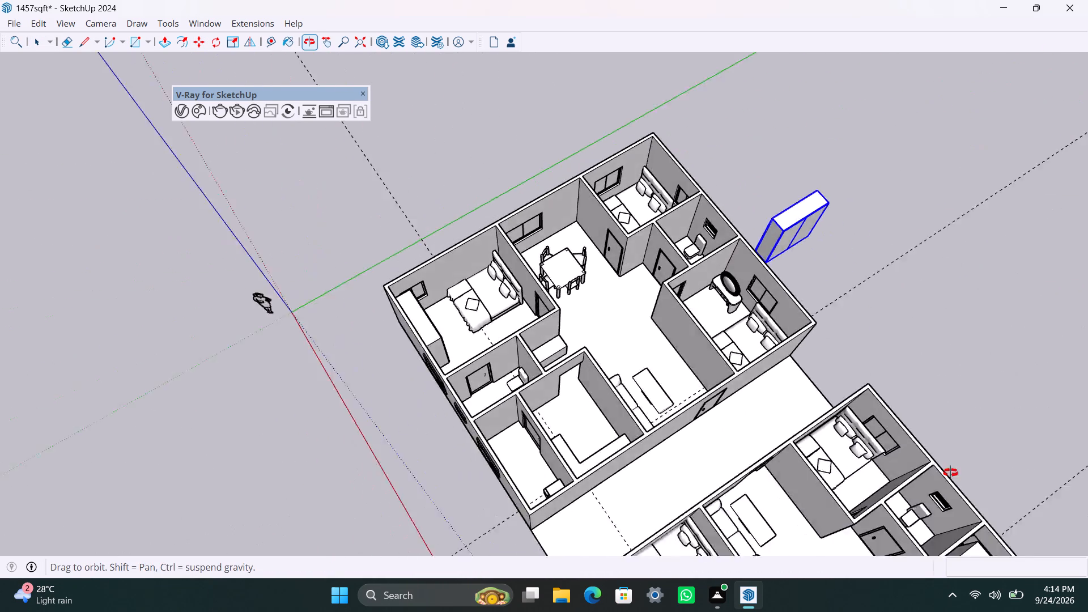
middle_drag(950, 473, 951, 473)
scroll(780, 334, up, 2)
shift+middle_drag(714, 322, 674, 470)
scroll(669, 443, up, 3)
middle_drag(665, 422, 679, 438)
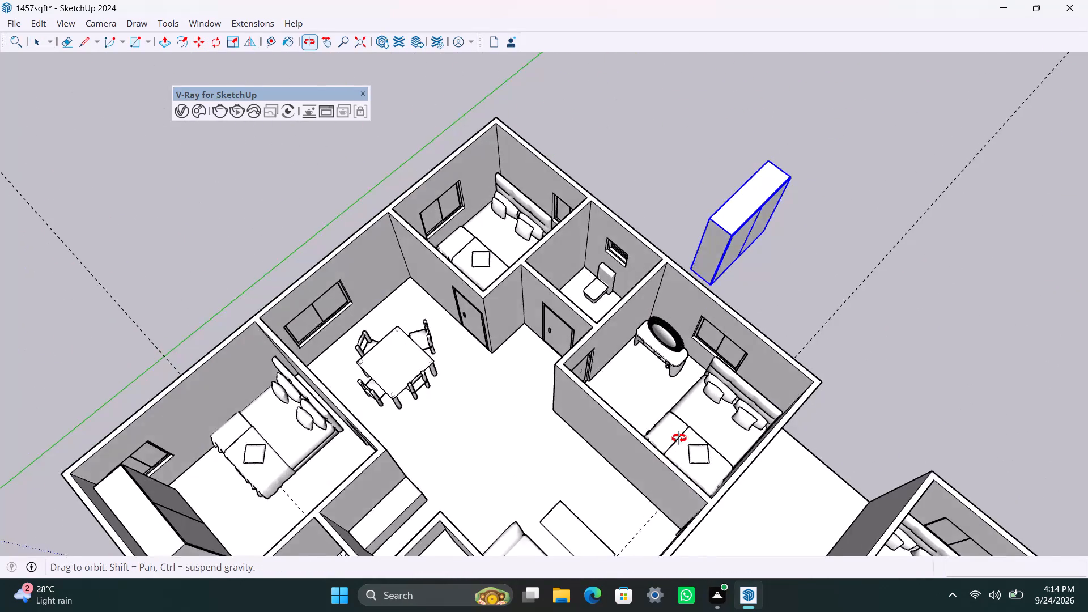
middle_drag(679, 438, 836, 445)
scroll(734, 341, up, 3)
middle_drag(711, 340, 669, 446)
scroll(642, 416, up, 2)
click(598, 368)
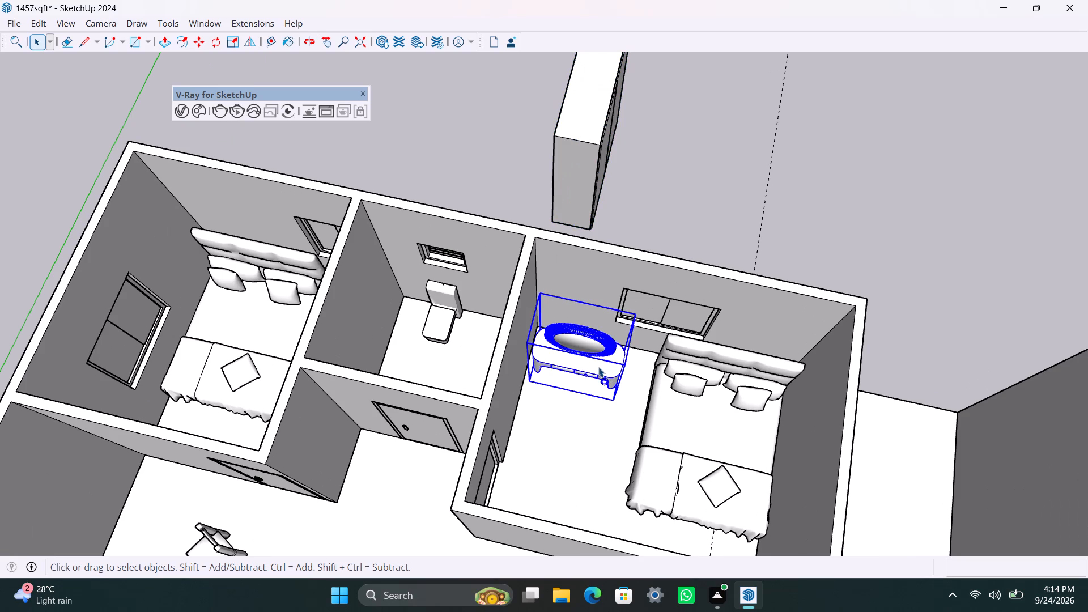
key(Delete)
Move the wardrobe from outside into the cleared bedroom by its bottom corner, placing it along the wall shared with the toilet.
click(558, 192)
key(m)
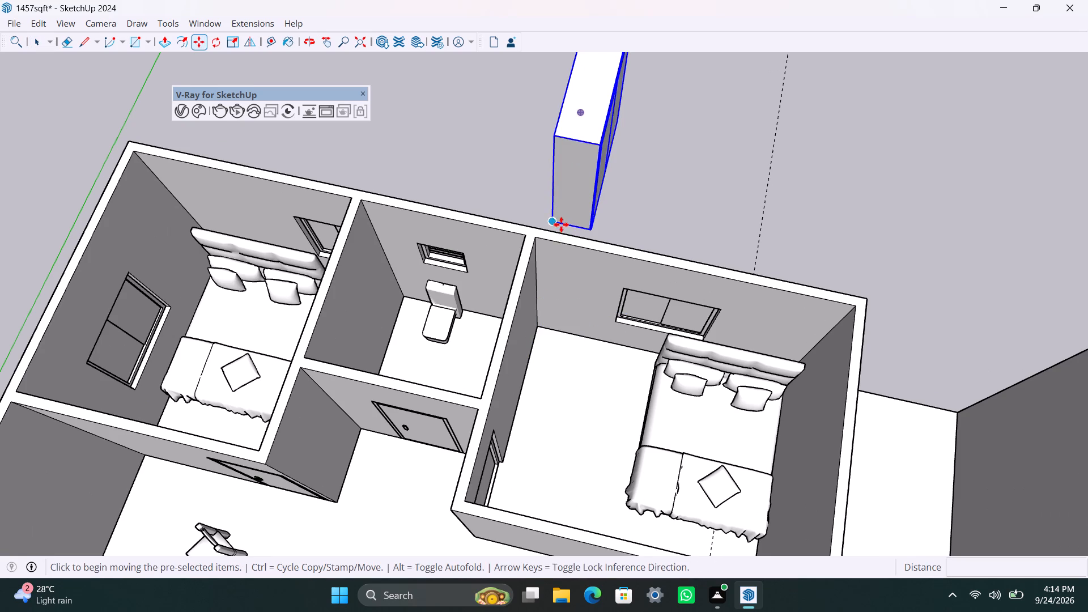
click(554, 218)
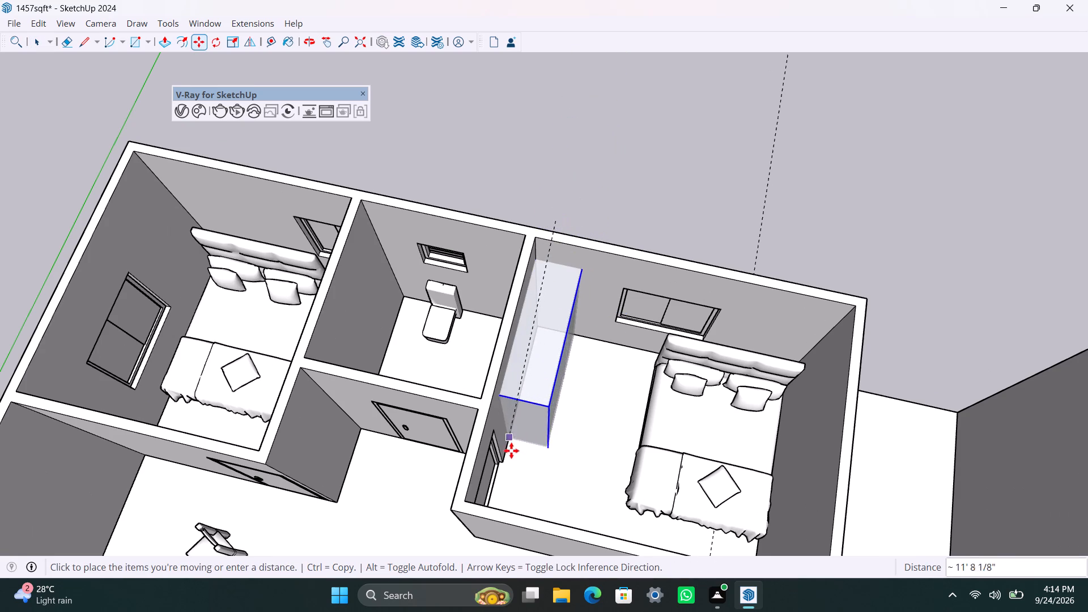
click(509, 456)
key(space)
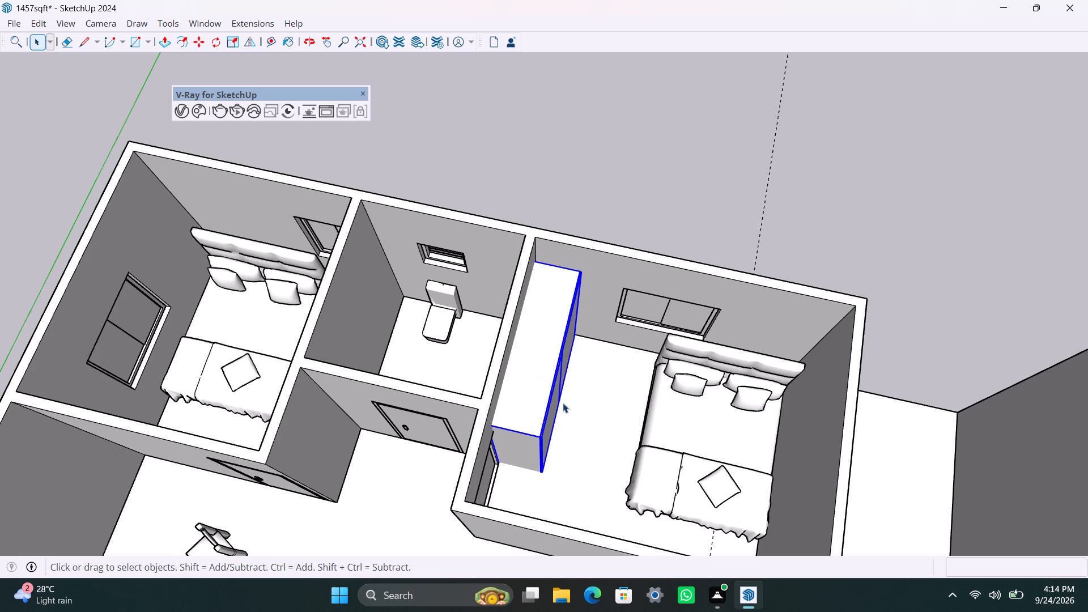
Adjust the wardrobe's position along the wall shared with the toilet so its bottom back corner sits beside the door frame.
key(m)
click(545, 469)
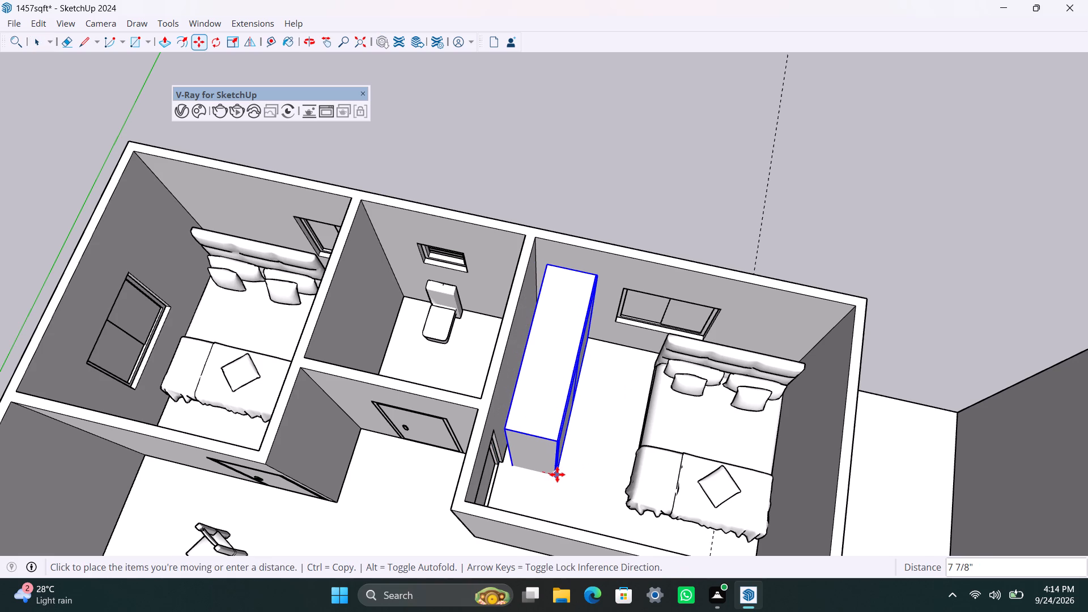
click(557, 474)
click(520, 467)
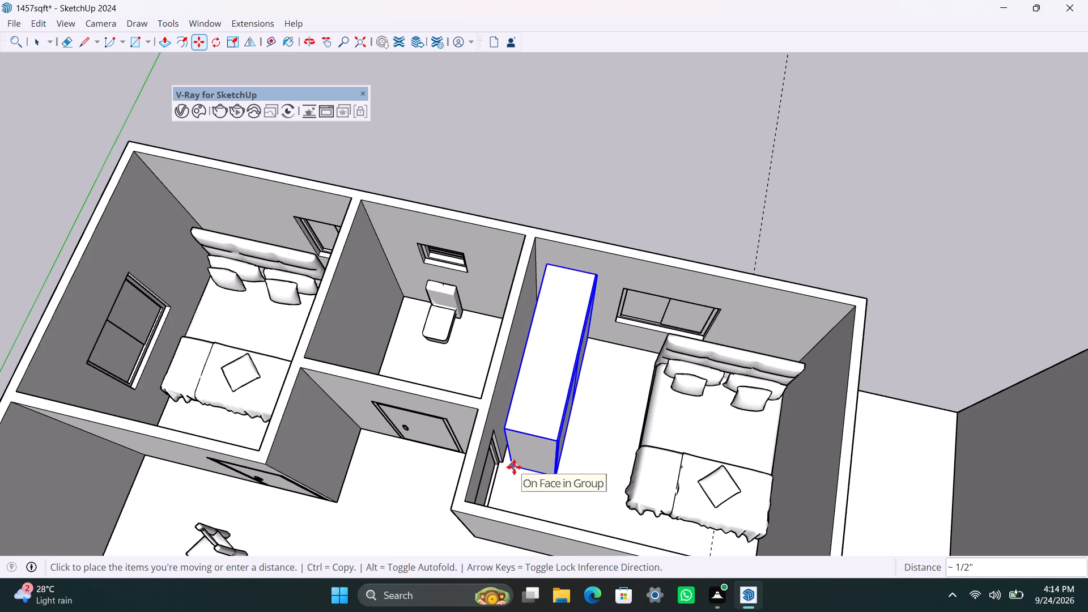
click(513, 467)
scroll(512, 466, up, 16)
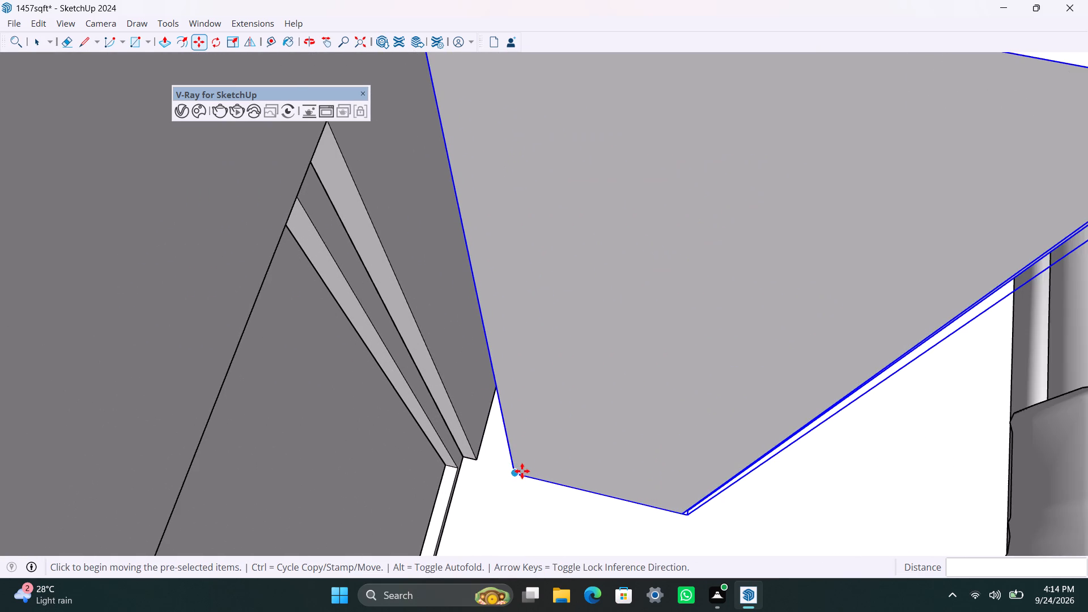
click(517, 476)
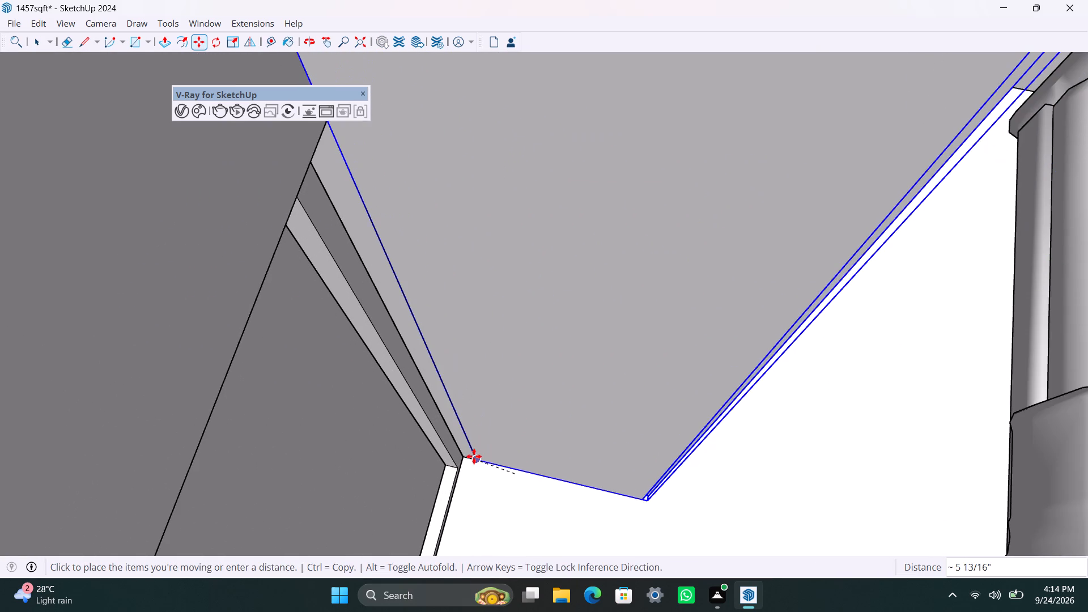
click(474, 456)
key(space)
Examine the wardrobe placement and the furnished bedrooms across both units from several angles.
scroll(600, 392, down, 12)
scroll(616, 241, down, 5)
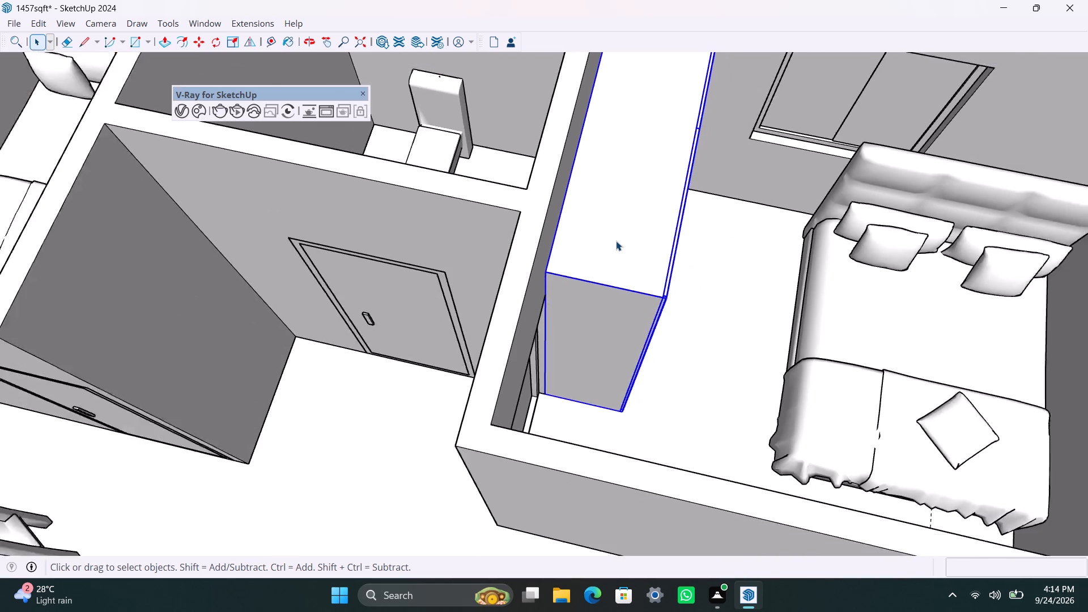
scroll(617, 239, down, 5)
key(backslash)
key(backslash)
key(backslash)
key(backslash)
key(backslash)
key(backslash)
key(backslash)
key(backslash)
key(backslash)
key(backslash)
key(backslash)
key(backslash)
key(backslash)
key(backslash)
key(backslash)
key(backslash)
key(backslash)
key(backslash)
key(backslash)
key(backslash)
middle_drag(656, 232, 267, 297)
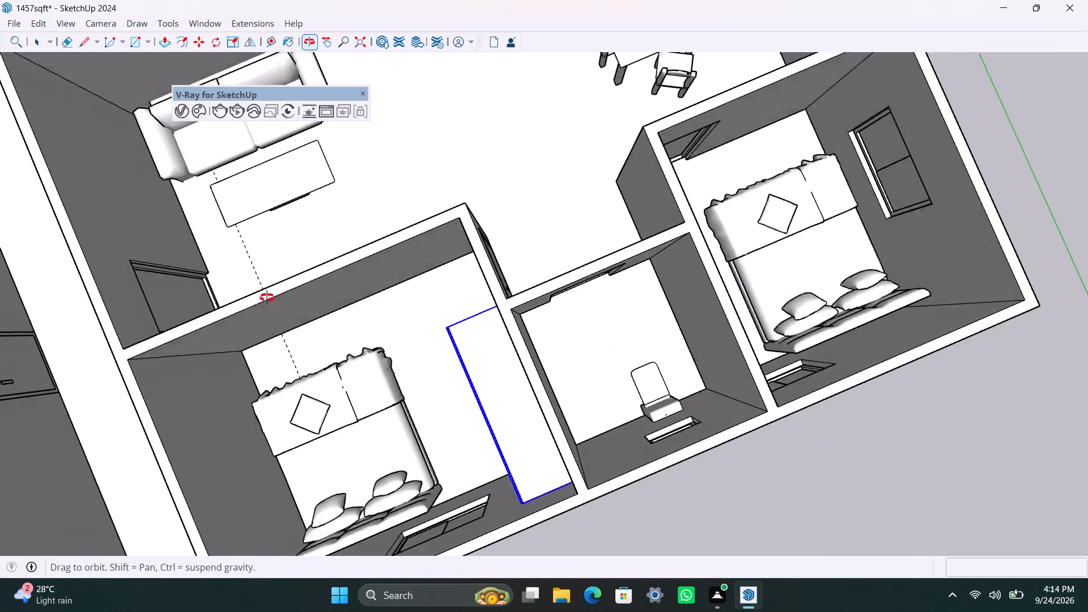
middle_drag(267, 297, 484, 274)
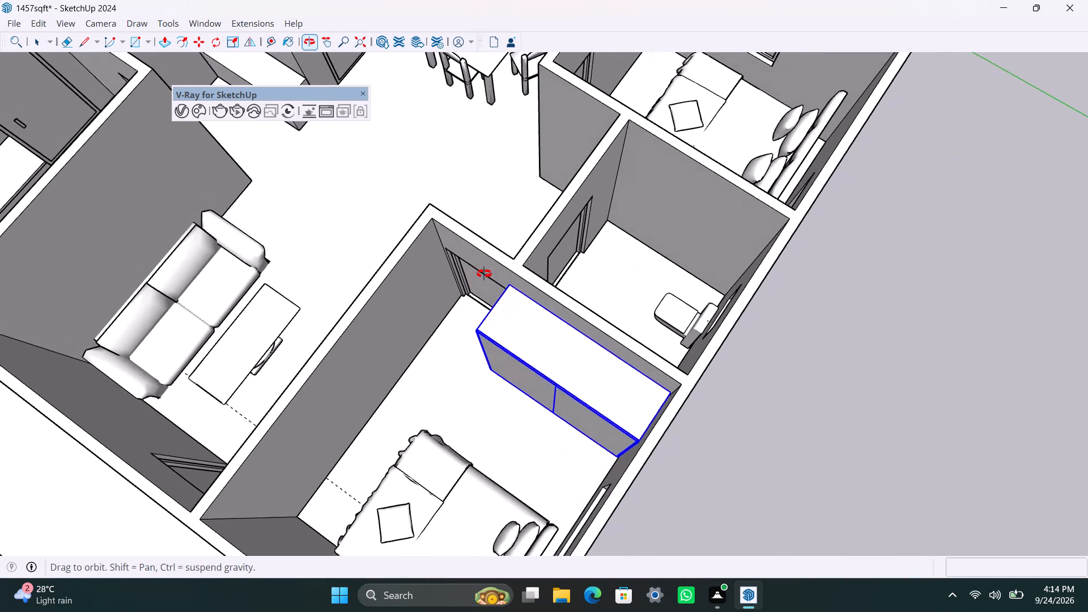
middle_drag(484, 274, 610, 224)
scroll(598, 291, down, 9)
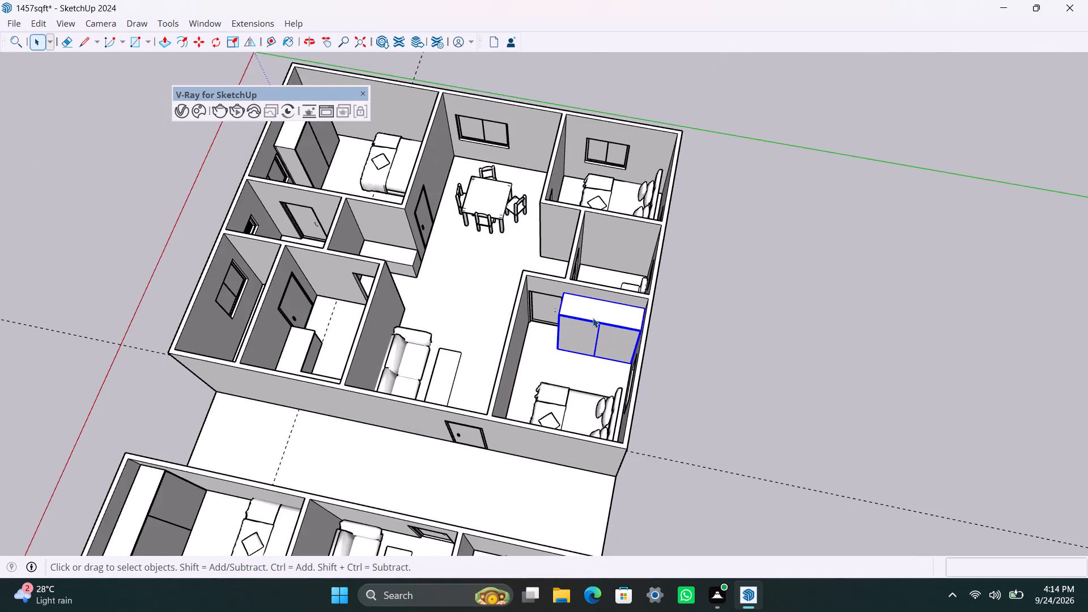
key(backslash)
key(backslash)
middle_drag(594, 320, 647, 327)
scroll(636, 266, down, 4)
scroll(577, 331, down, 3)
key(backslash)
key(backslash)
key(backslash)
key(backslash)
key(backslash)
key(backslash)
key(backslash)
key(backslash)
key(backslash)
key(backslash)
key(backslash)
key(backslash)
key(backslash)
key(backslash)
key(backslash)
key(backslash)
key(backslash)
middle_drag(556, 343, 576, 256)
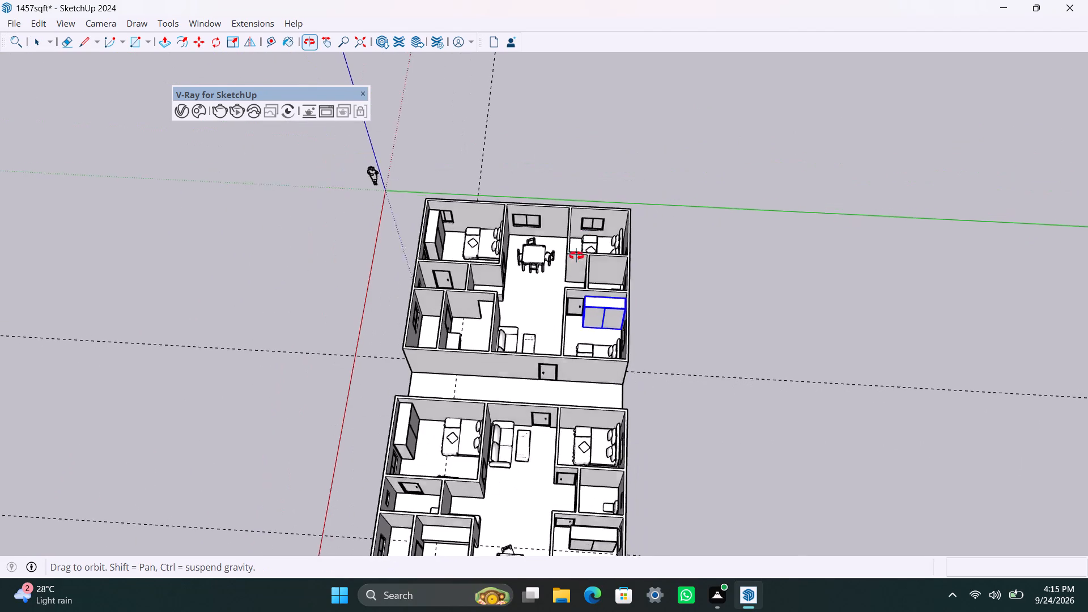
middle_drag(576, 256, 590, 316)
scroll(568, 329, down, 5)
shift+middle_drag(537, 354, 568, 232)
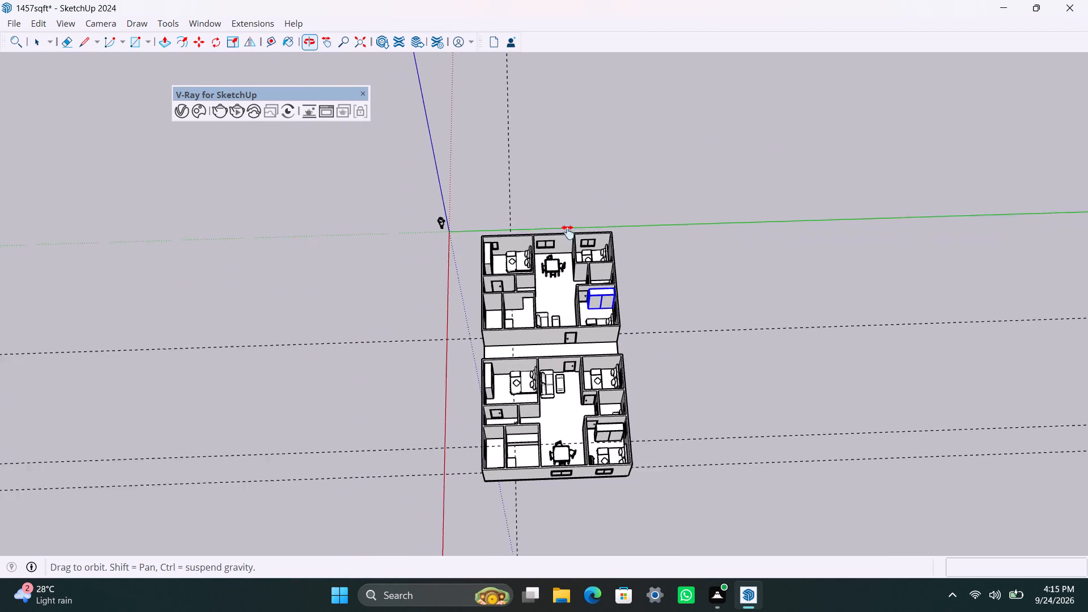
shift+middle_drag(568, 232, 568, 227)
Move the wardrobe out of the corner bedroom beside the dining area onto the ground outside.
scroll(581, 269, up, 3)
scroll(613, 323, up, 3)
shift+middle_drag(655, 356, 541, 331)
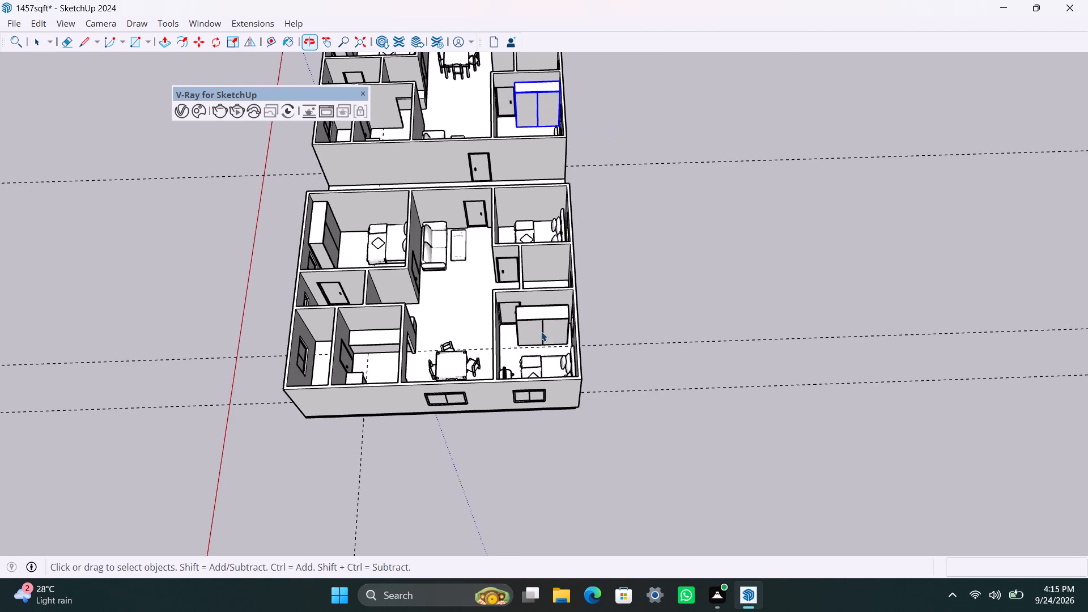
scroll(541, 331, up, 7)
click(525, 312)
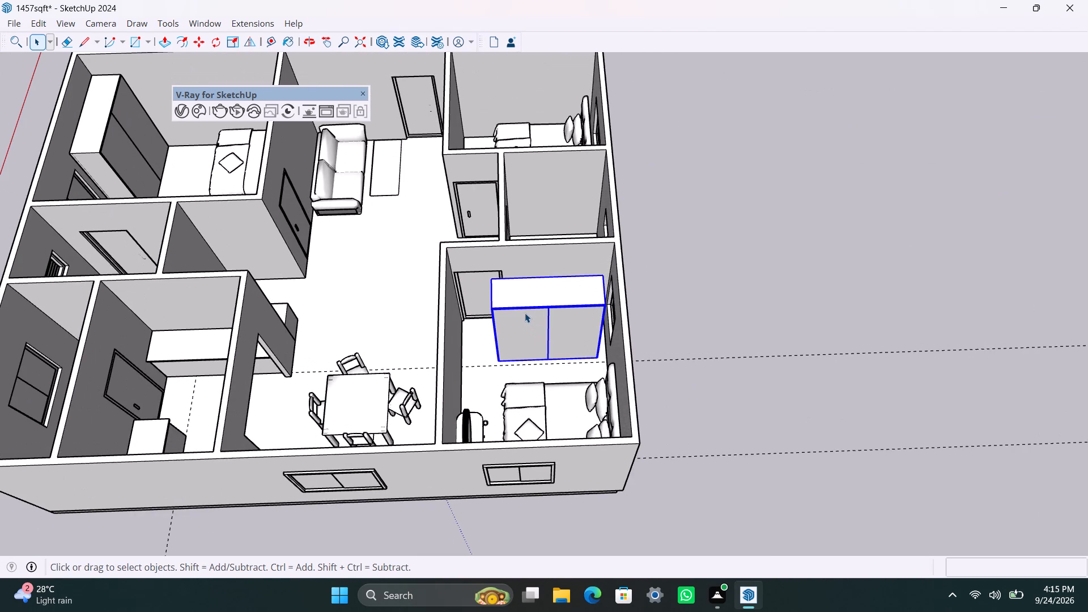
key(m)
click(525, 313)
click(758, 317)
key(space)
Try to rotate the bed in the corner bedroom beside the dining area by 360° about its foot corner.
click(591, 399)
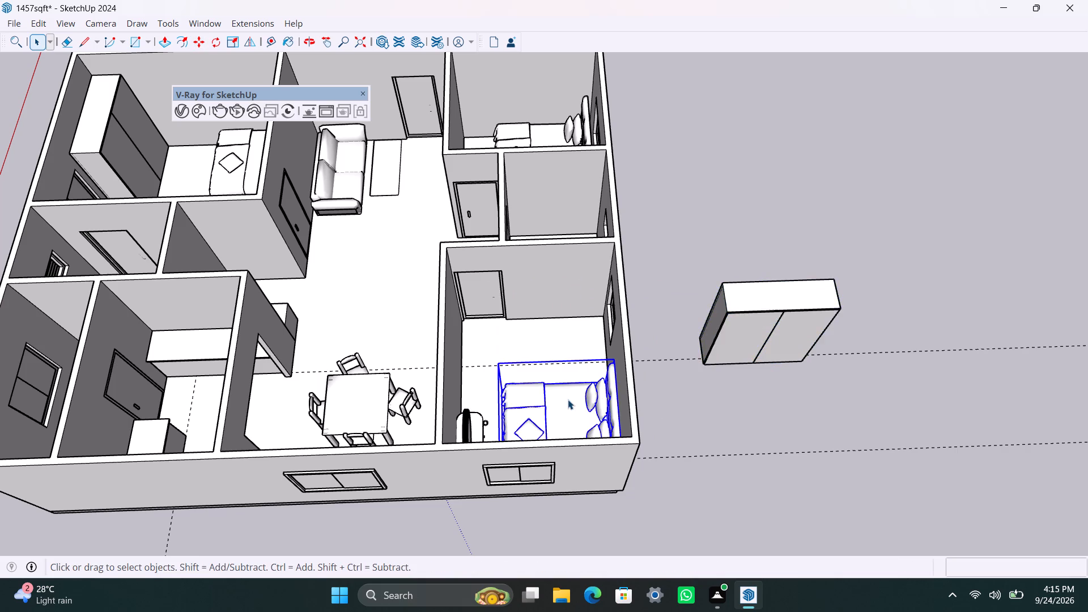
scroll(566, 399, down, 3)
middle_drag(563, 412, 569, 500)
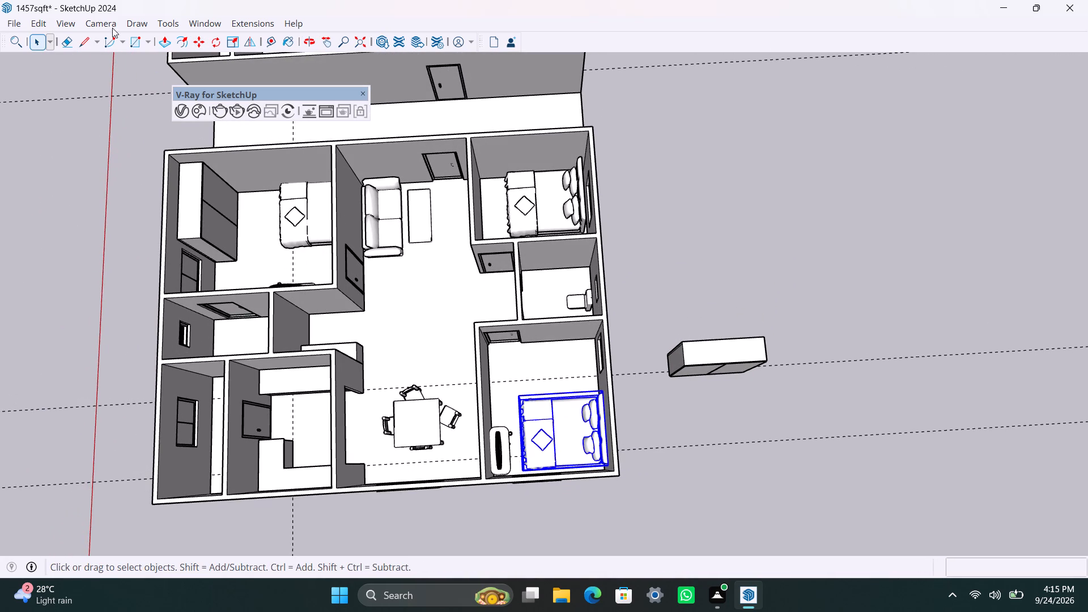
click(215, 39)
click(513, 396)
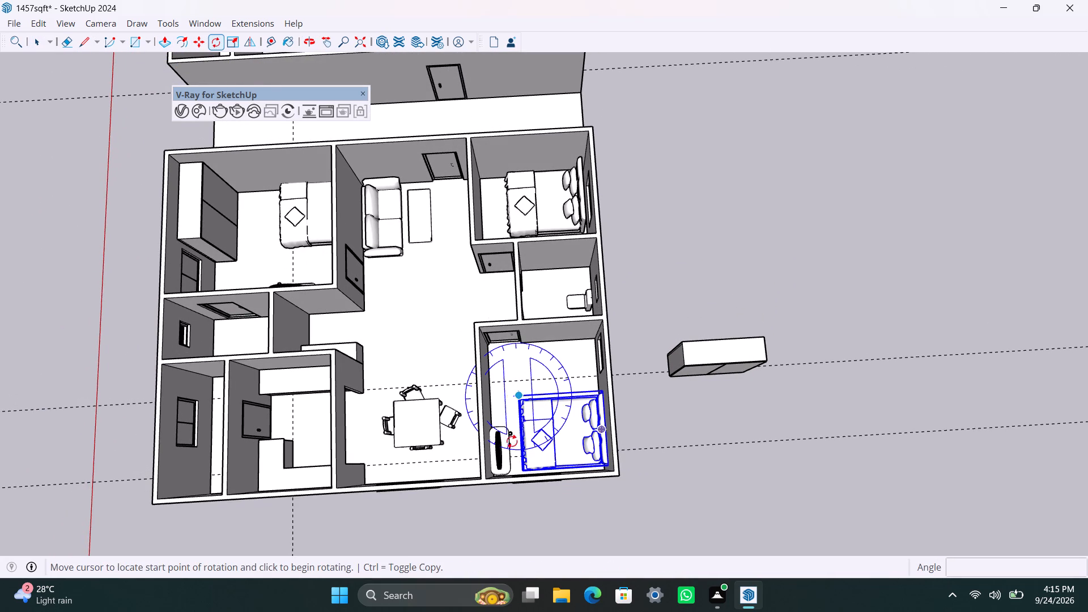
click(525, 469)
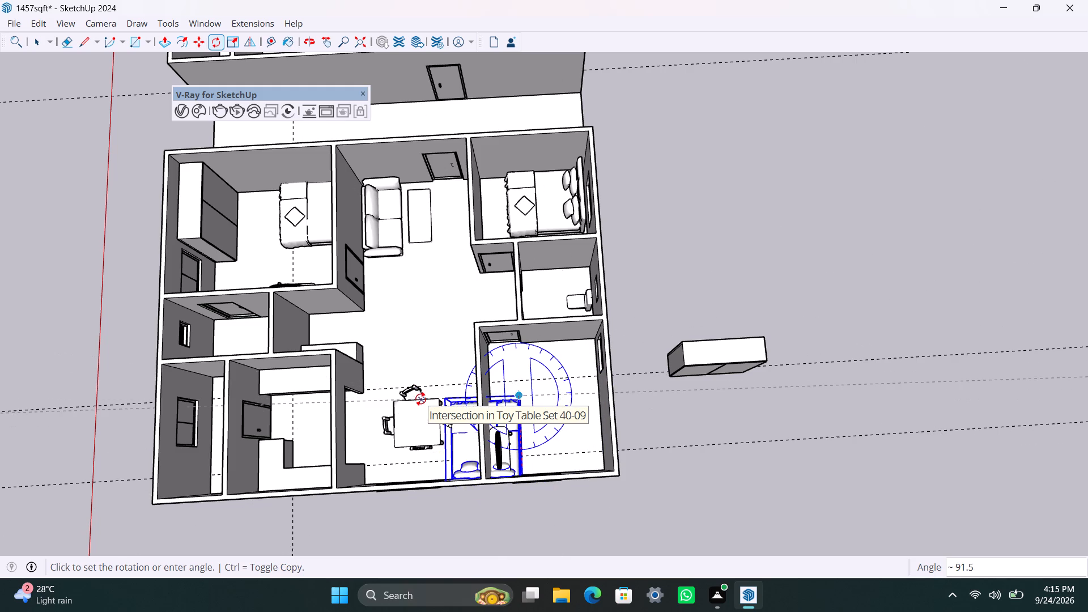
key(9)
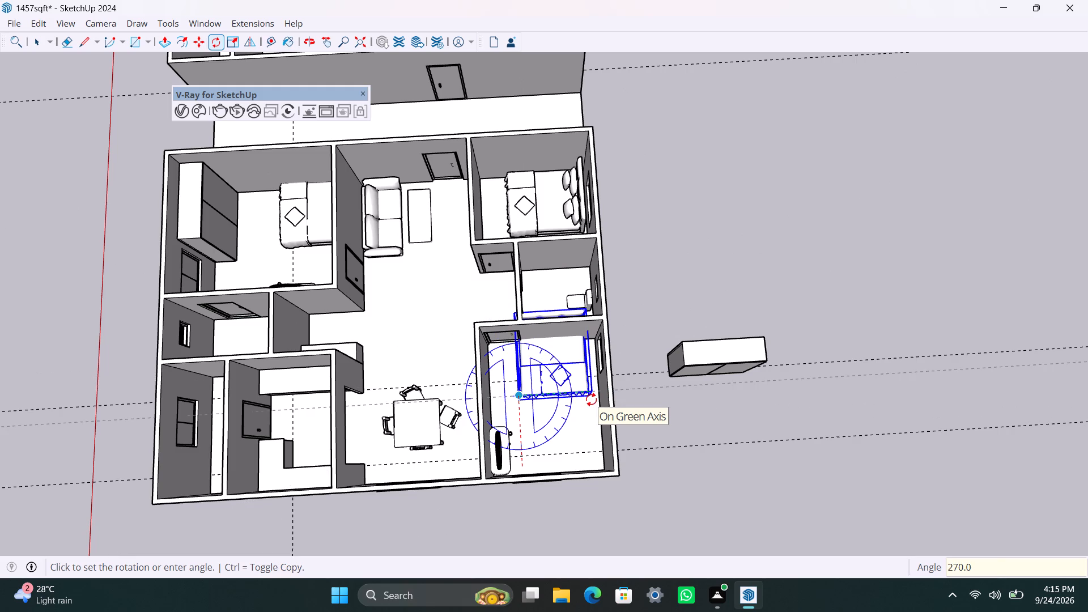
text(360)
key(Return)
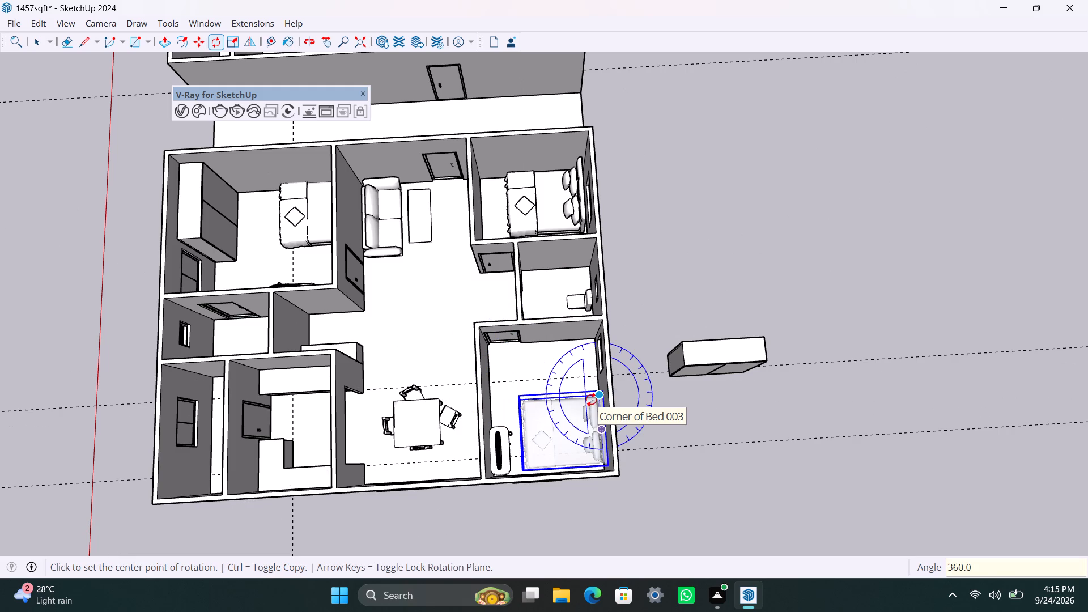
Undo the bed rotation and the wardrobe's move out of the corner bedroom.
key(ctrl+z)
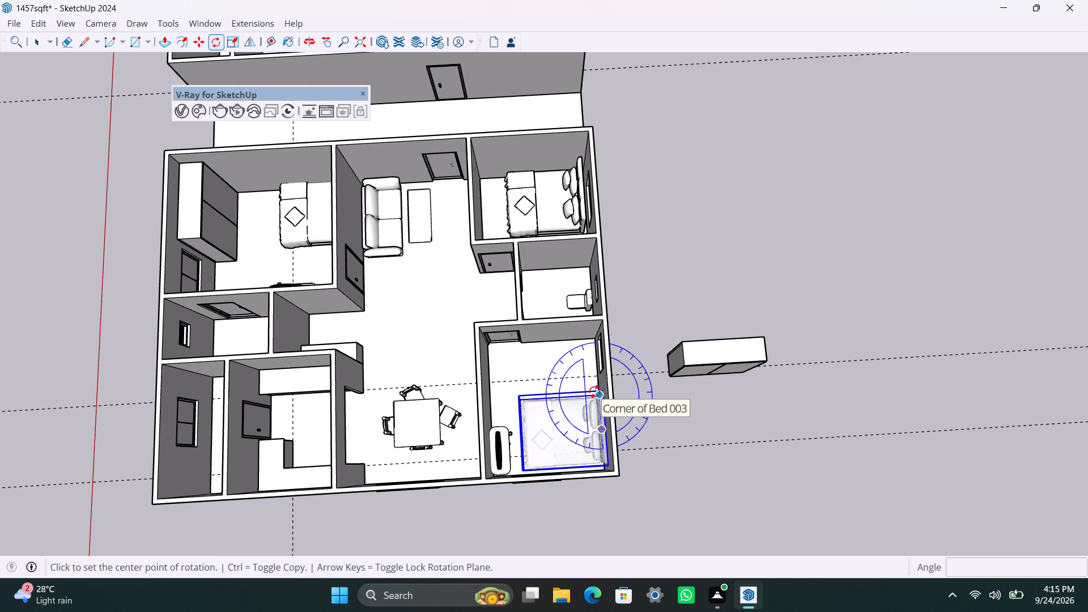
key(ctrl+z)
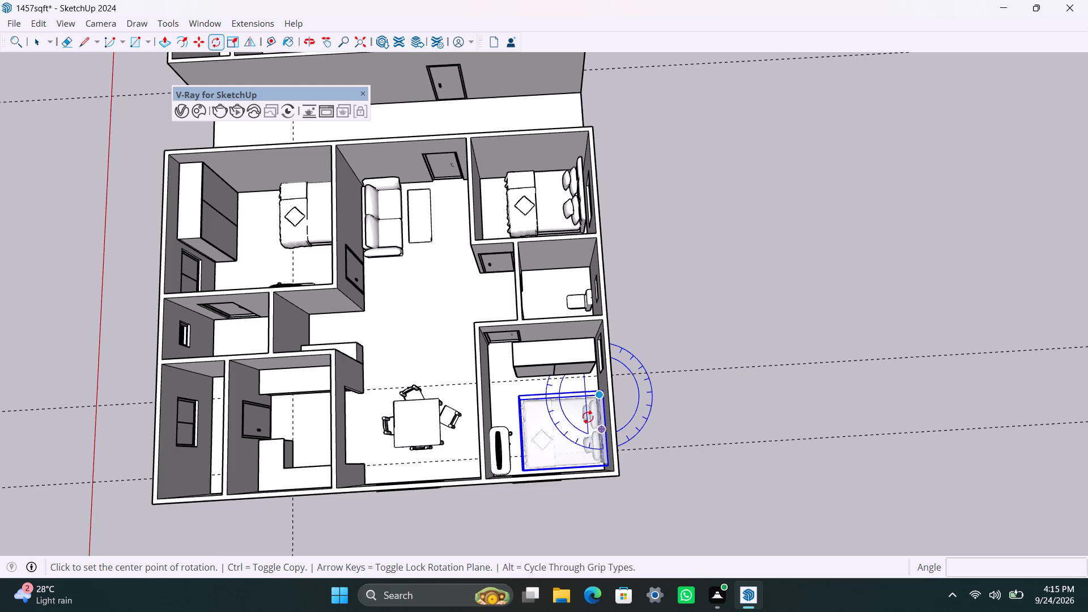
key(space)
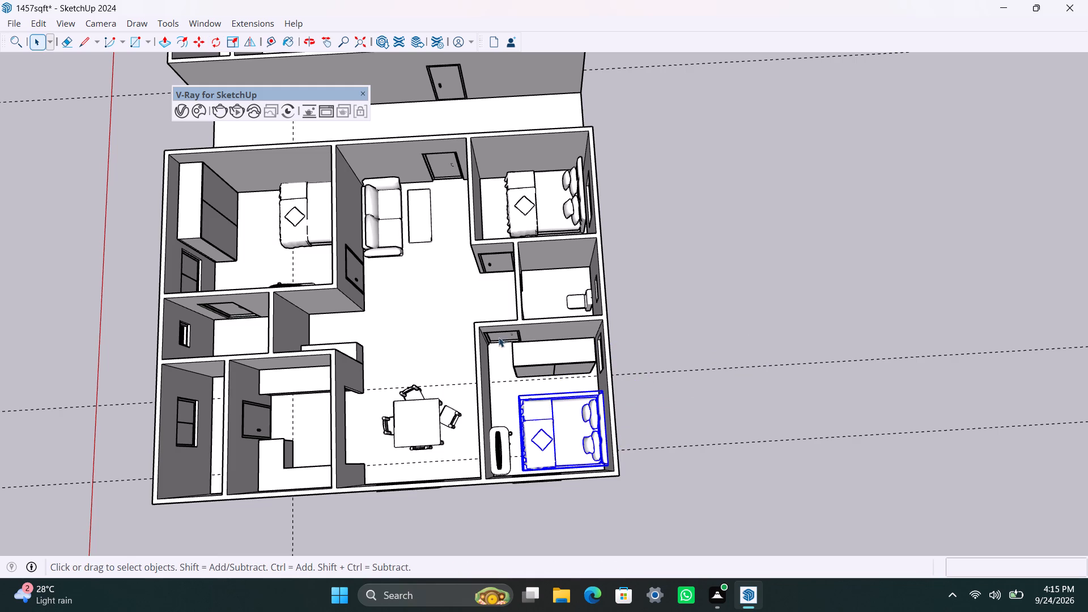
Rotate the corner bedroom's bed 270° about its foot corner nearest the door so the headboard faces the toilet wall.
click(219, 41)
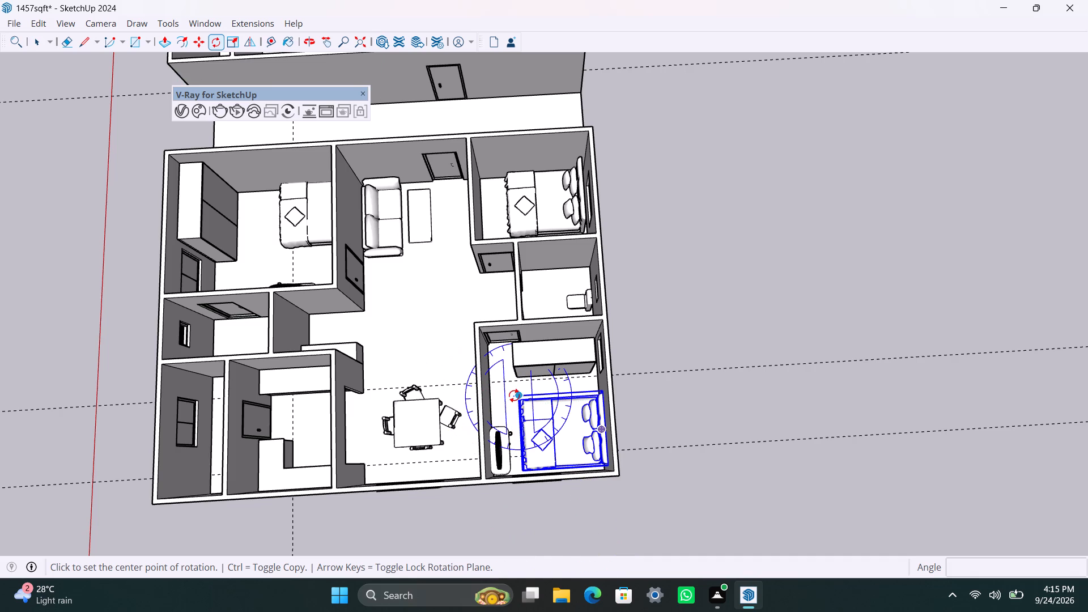
click(514, 396)
click(521, 468)
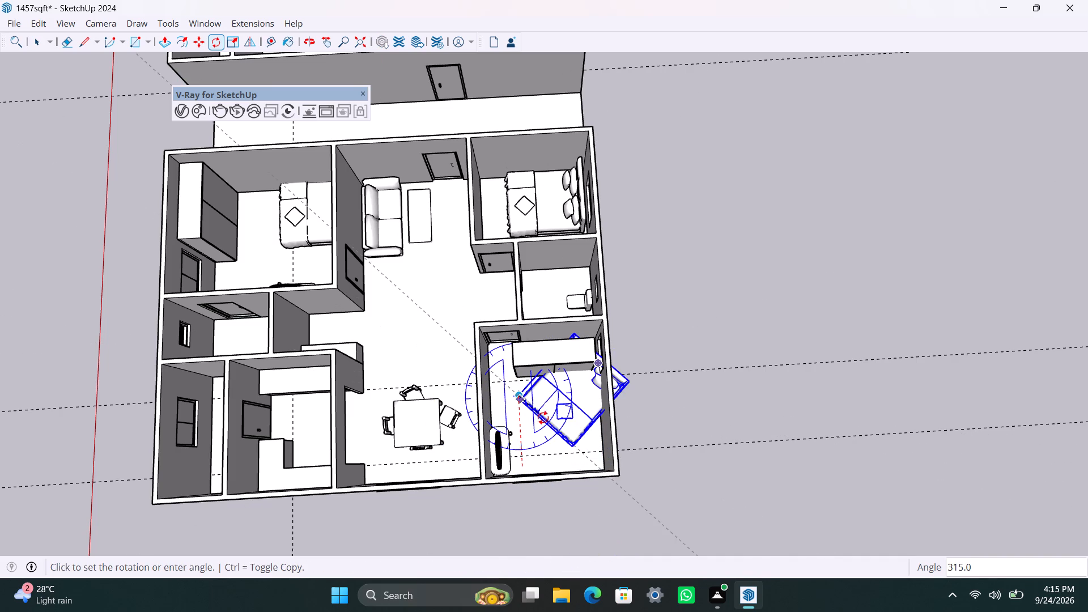
text(270)
key(Return)
key(space)
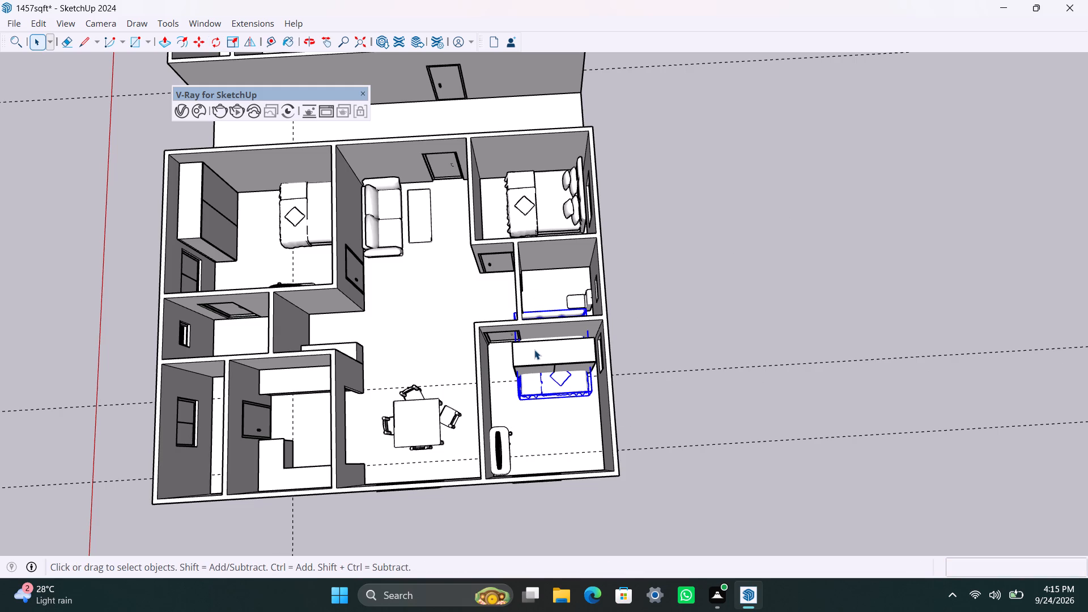
Move the wardrobe overlapping the bed about 18' out of the corner bedroom onto the ground outside.
click(534, 350)
key(m)
drag(534, 356, 751, 347)
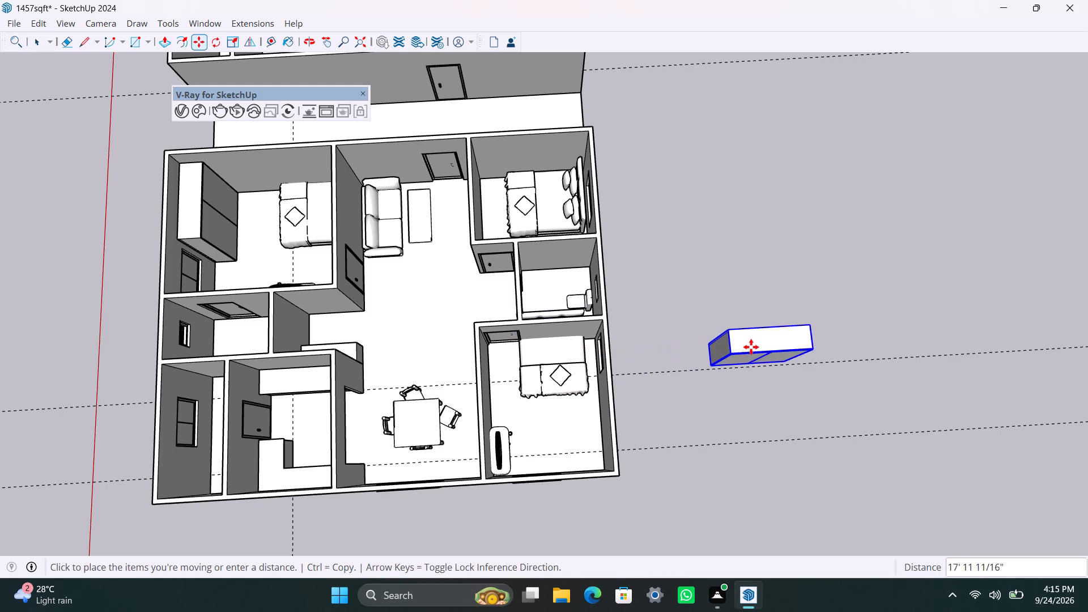
key(space)
Move the rotated bed fully inside the corner bedroom and up beside the exterior window wall.
click(538, 392)
key(m)
click(538, 393)
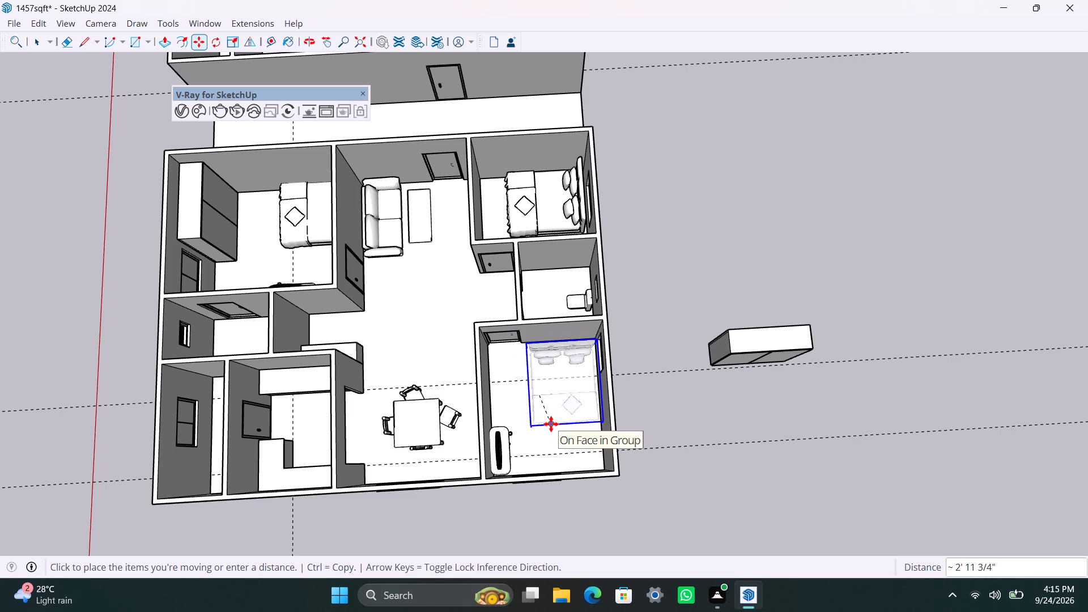
click(549, 428)
scroll(585, 433, up, 4)
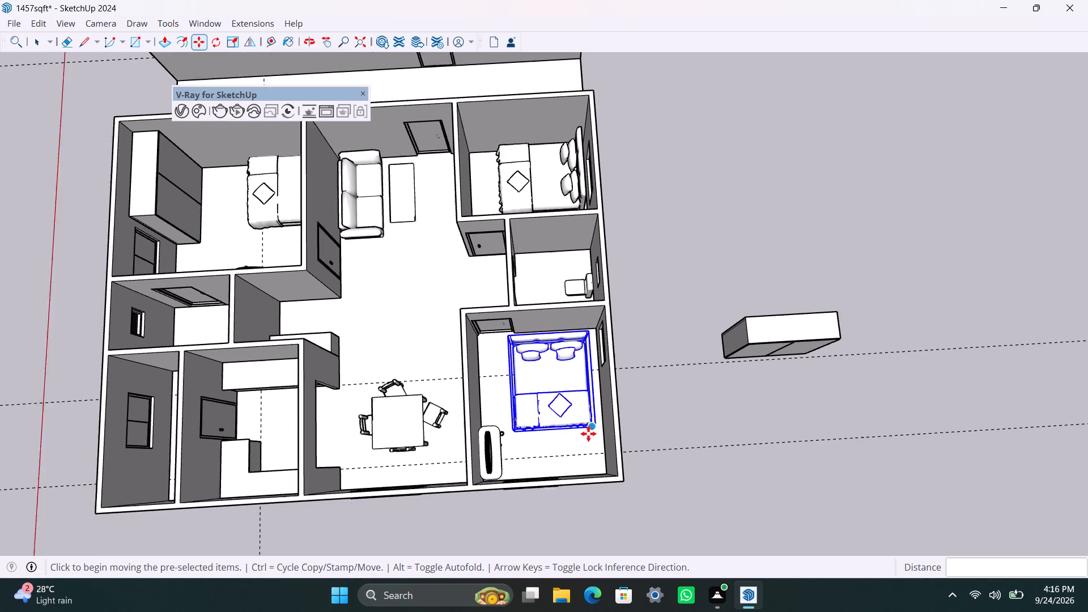
scroll(588, 433, up, 6)
click(594, 420)
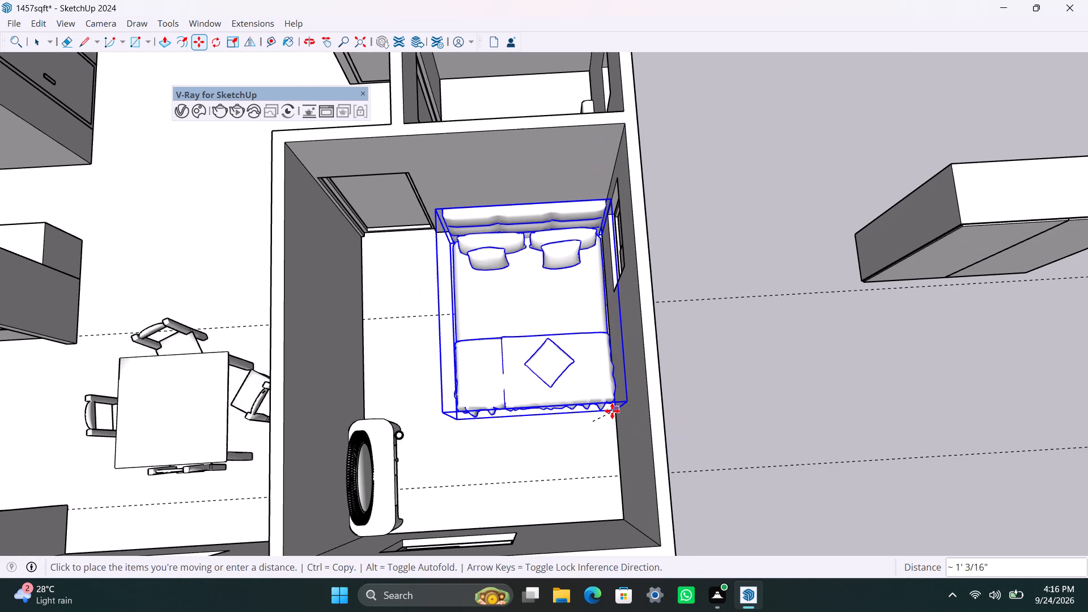
click(612, 411)
Shift the bed about 6" along the red axis to bring its headboard against the wall shared with the toilet.
scroll(477, 248, up, 3)
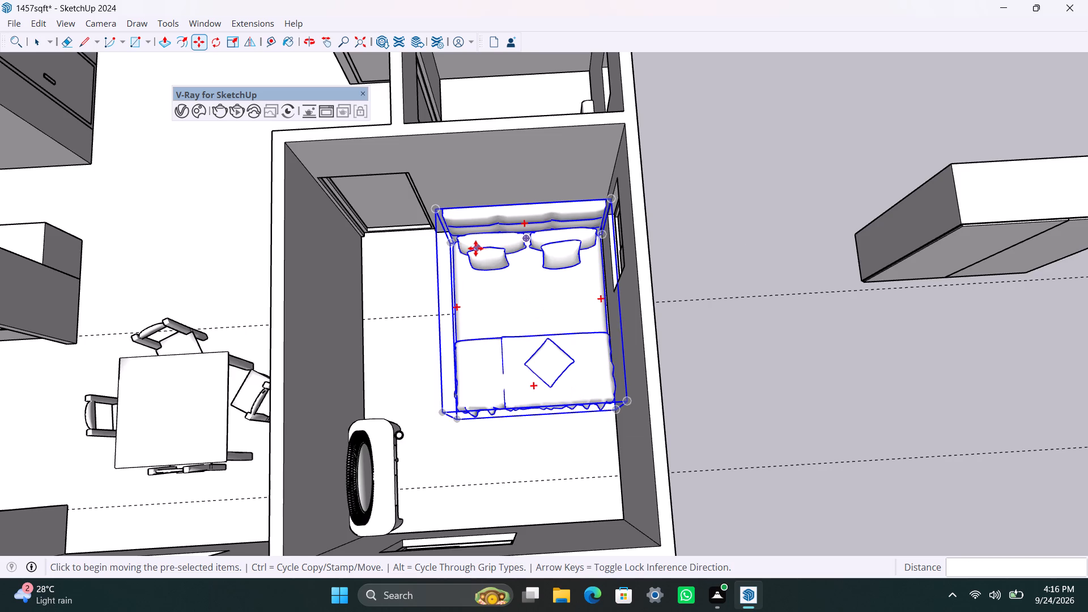
scroll(489, 239, up, 2)
middle_drag(480, 277, 624, 181)
drag(476, 233, 343, 243)
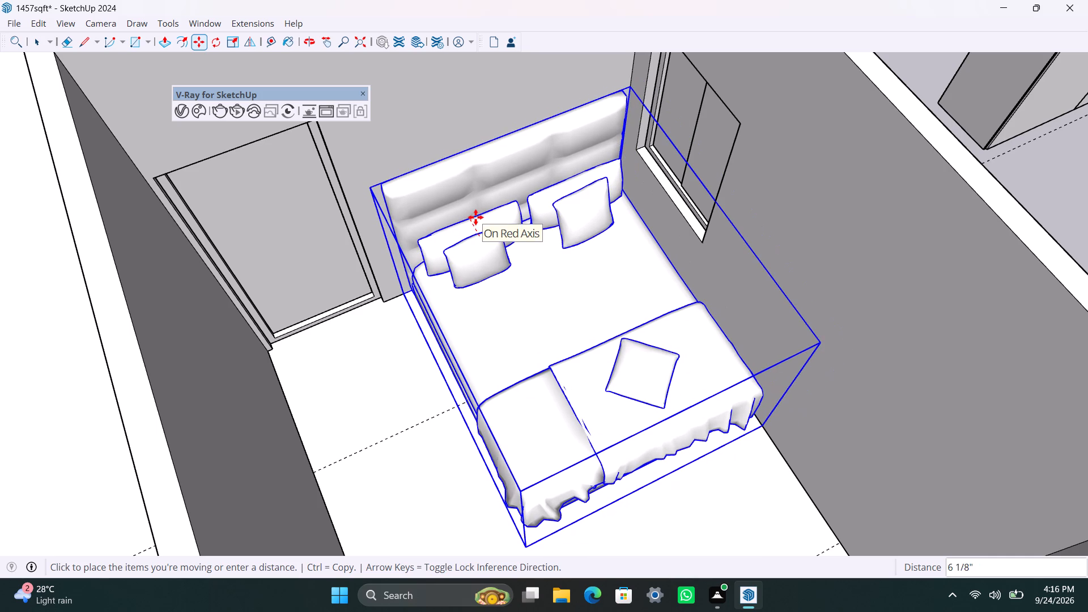
click(475, 217)
key(space)
Examine the repositioned bed's fit against the walls and the free floor space around it in the corner bedroom.
scroll(405, 305, up, 6)
middle_drag(418, 315, 450, 278)
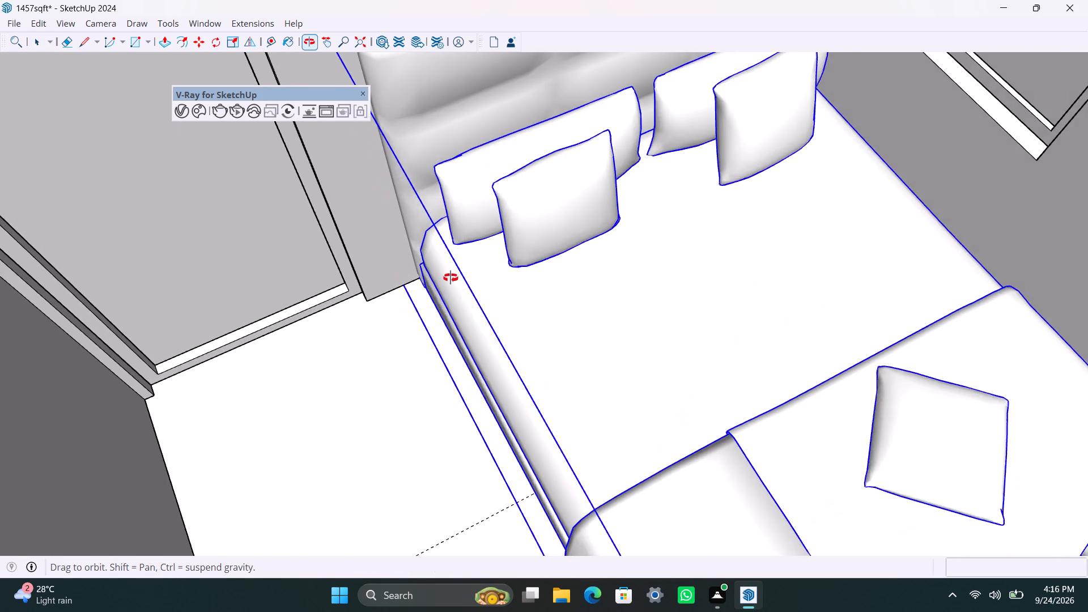
middle_drag(450, 278, 348, 336)
scroll(390, 301, down, 15)
scroll(455, 359, down, 3)
shift+middle_drag(423, 389, 466, 320)
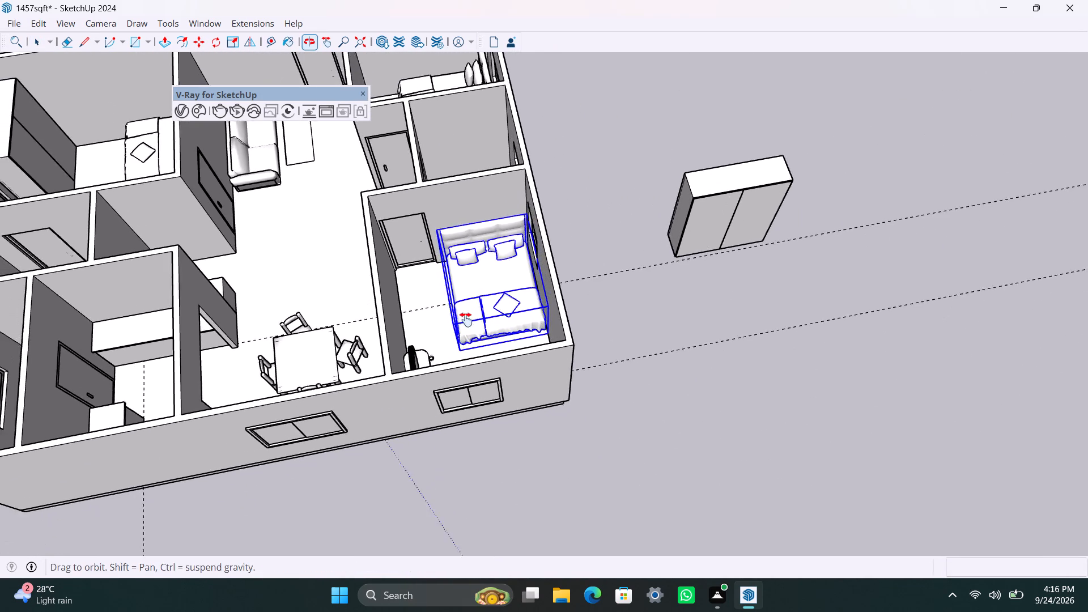
shift+middle_drag(466, 320, 466, 317)
scroll(466, 317, up, 3)
middle_drag(466, 317, 470, 385)
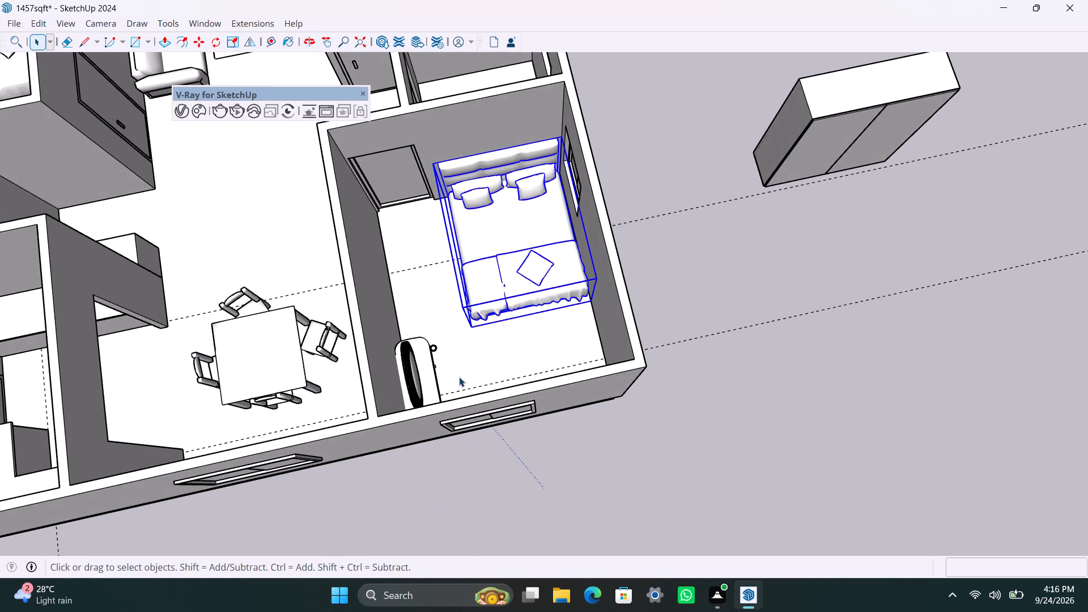
scroll(459, 377, up, 2)
scroll(729, 297, down, 9)
scroll(789, 214, up, 1)
Rotate the wardrobe standing outside the house 180° about the vertical axis at its bottom front corner.
click(796, 197)
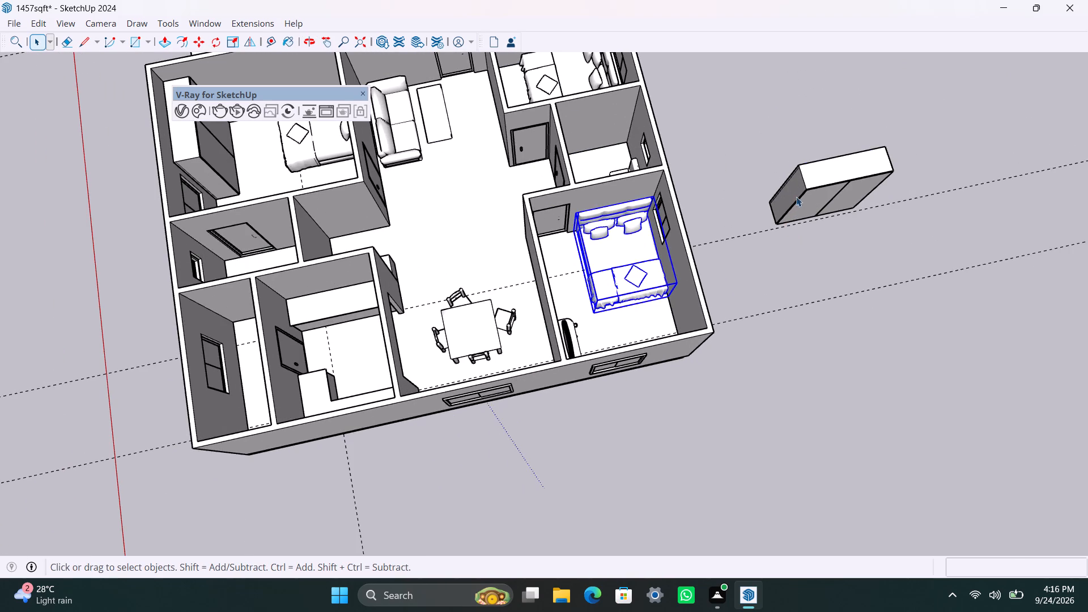
click(223, 41)
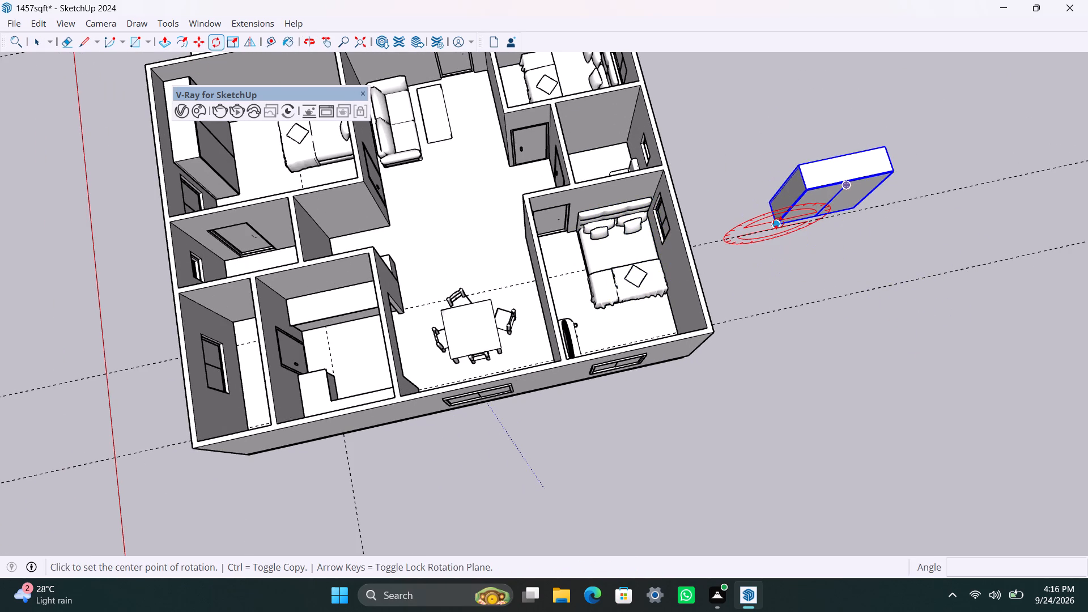
key(Left)
key(Left)
key(Up)
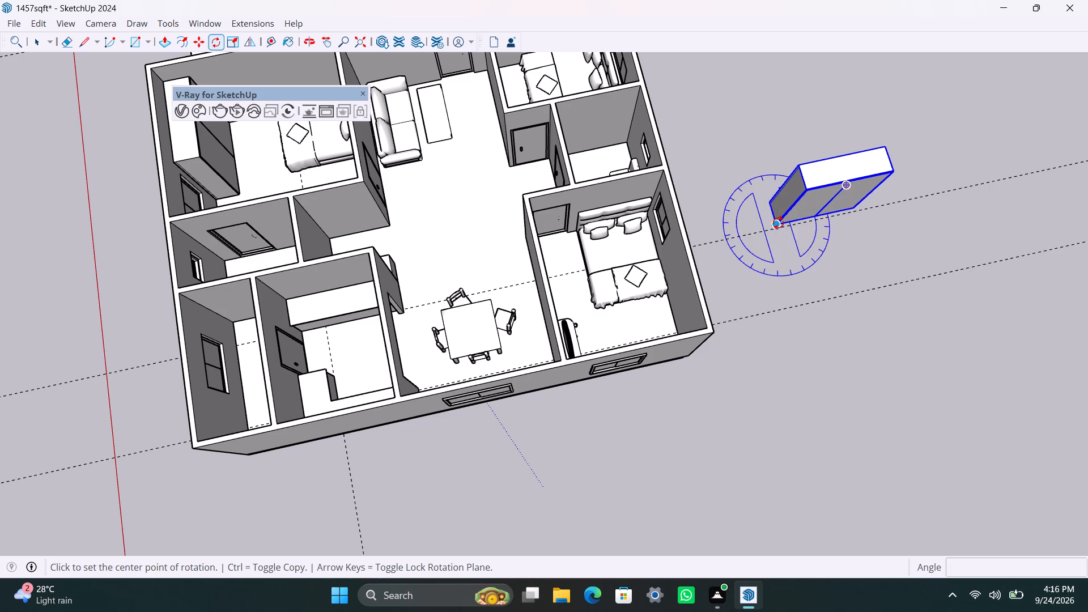
click(778, 223)
click(860, 204)
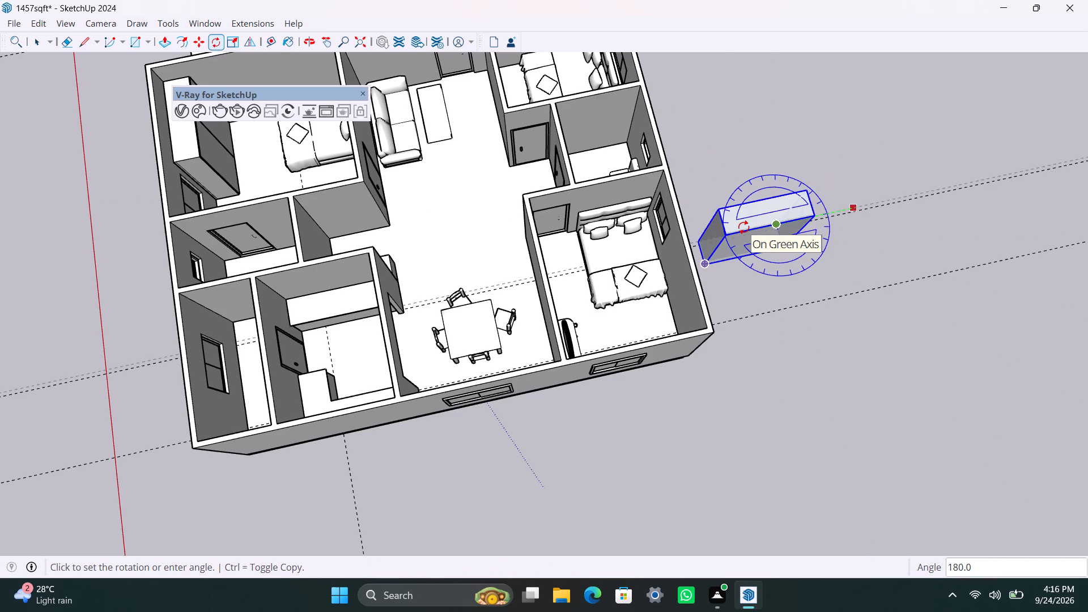
text(180)
key(Return)
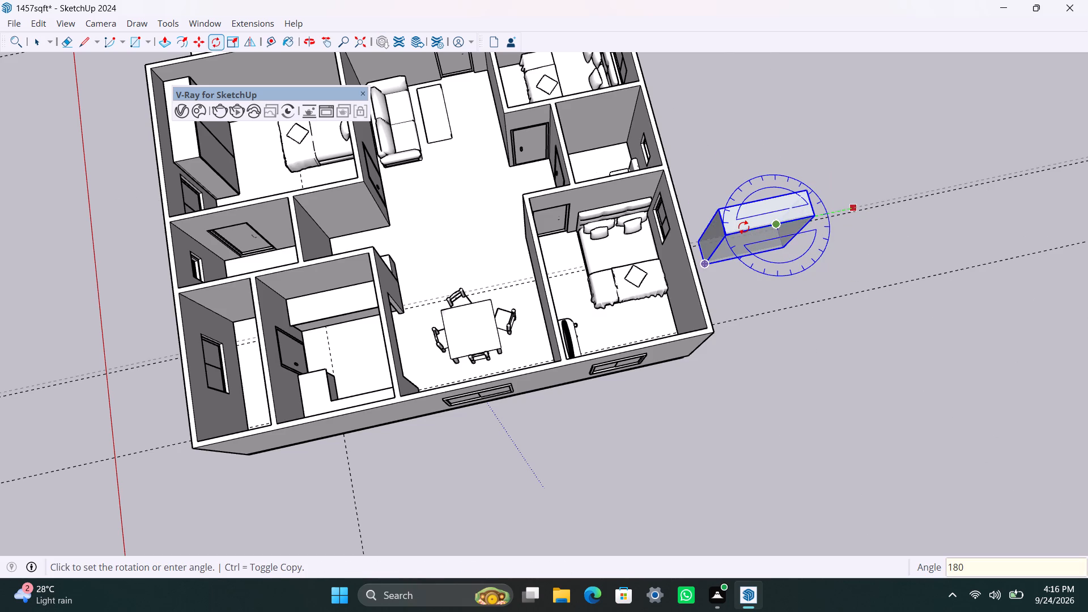
Move the rotated wardrobe about 12' 4" into the corner bedroom, beyond the foot of the bed.
key(space)
key(m)
click(738, 255)
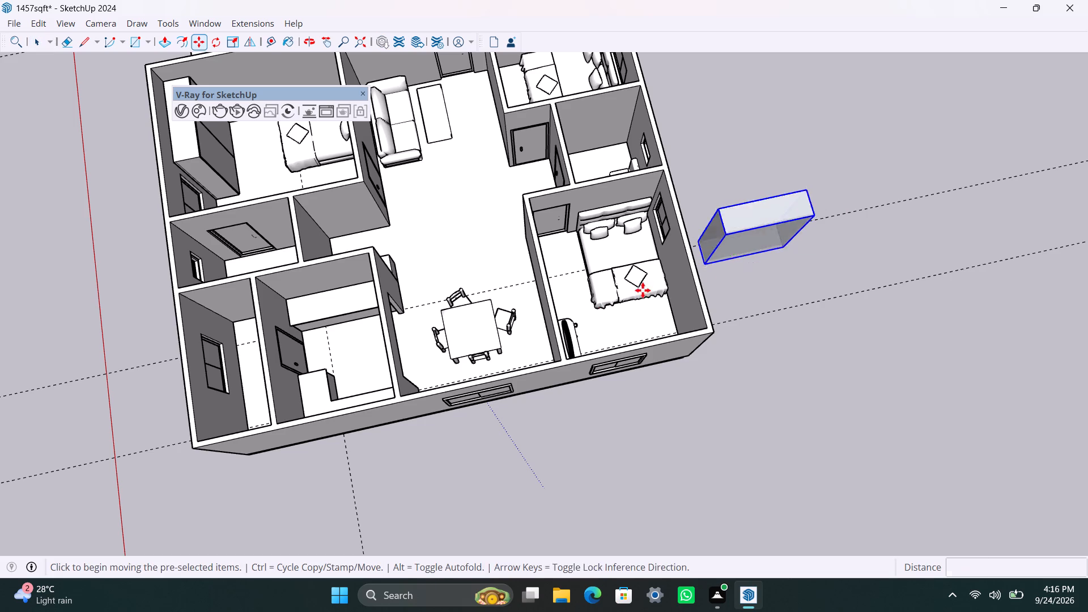
scroll(632, 341, up, 2)
middle_drag(637, 345, 648, 371)
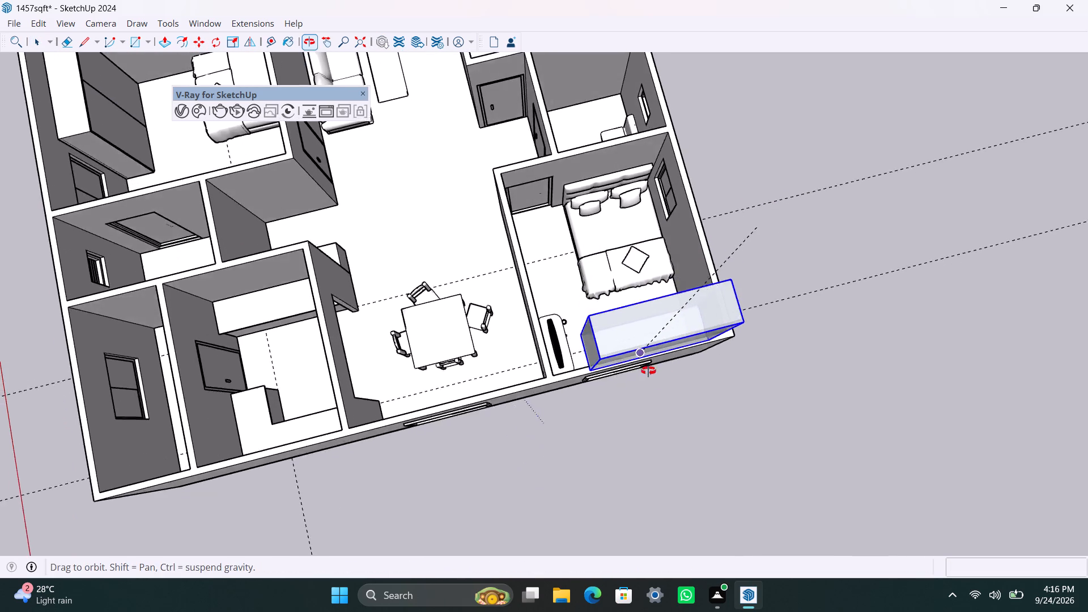
middle_drag(648, 371, 962, 399)
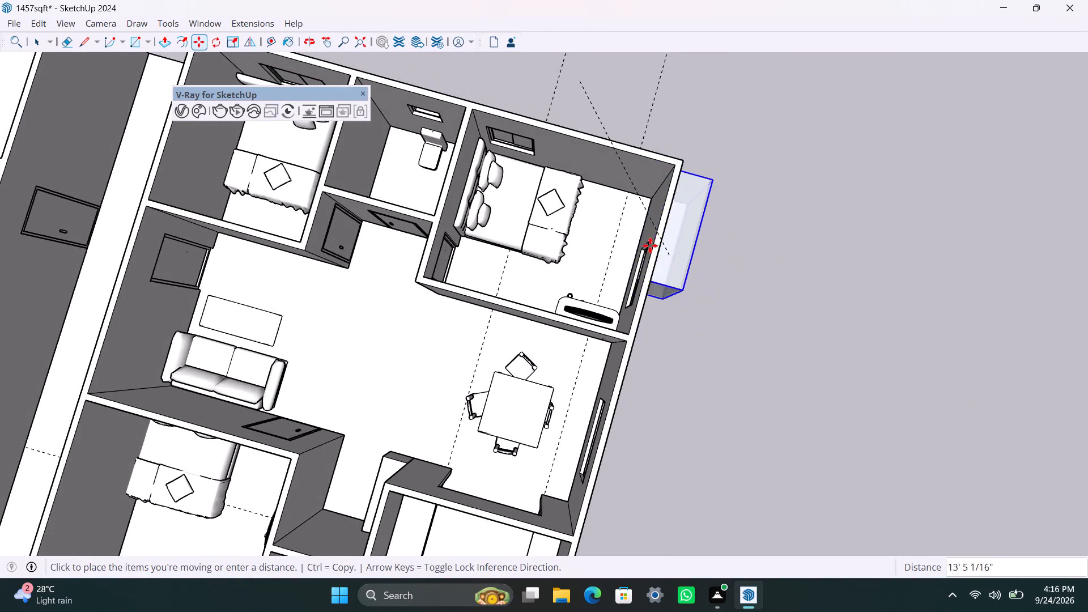
scroll(624, 247, up, 9)
middle_drag(623, 251, 652, 251)
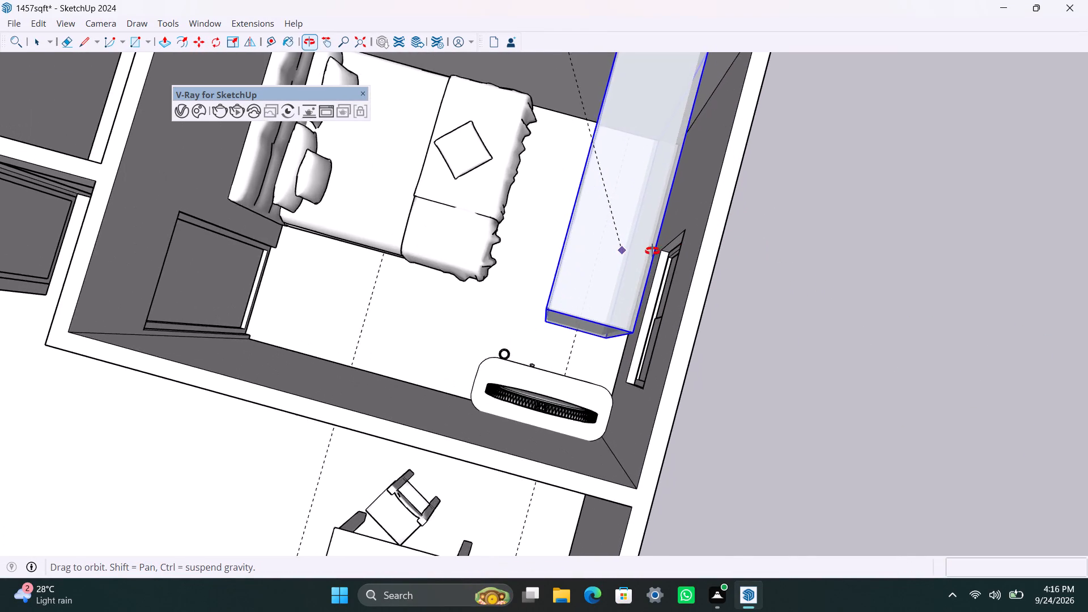
middle_drag(652, 251, 1035, 152)
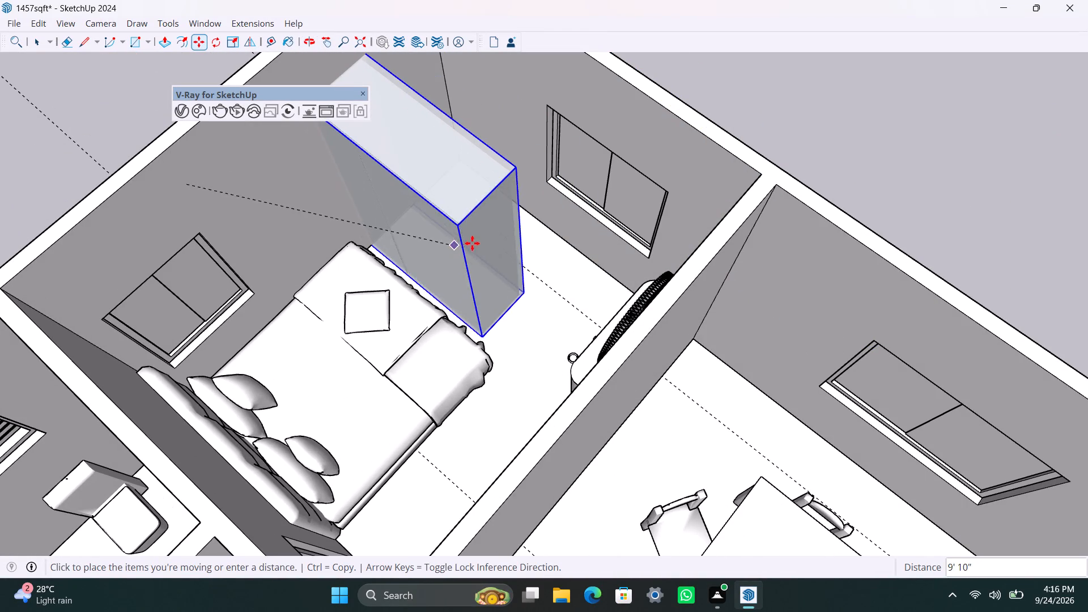
click(526, 263)
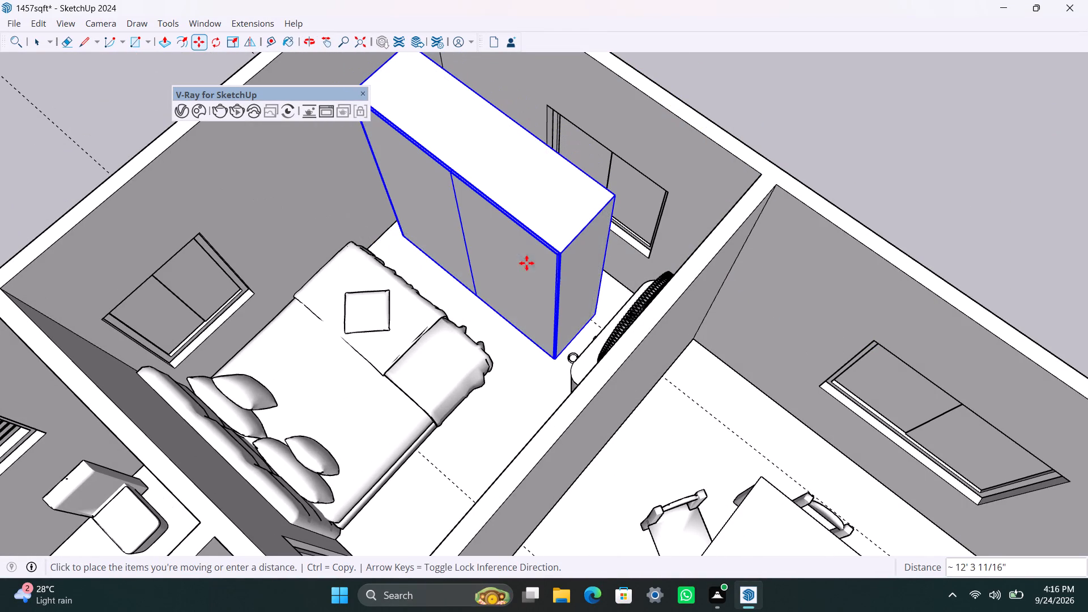
Shift the wardrobe back towards the exterior window wall opposite the bed's headboard.
click(596, 313)
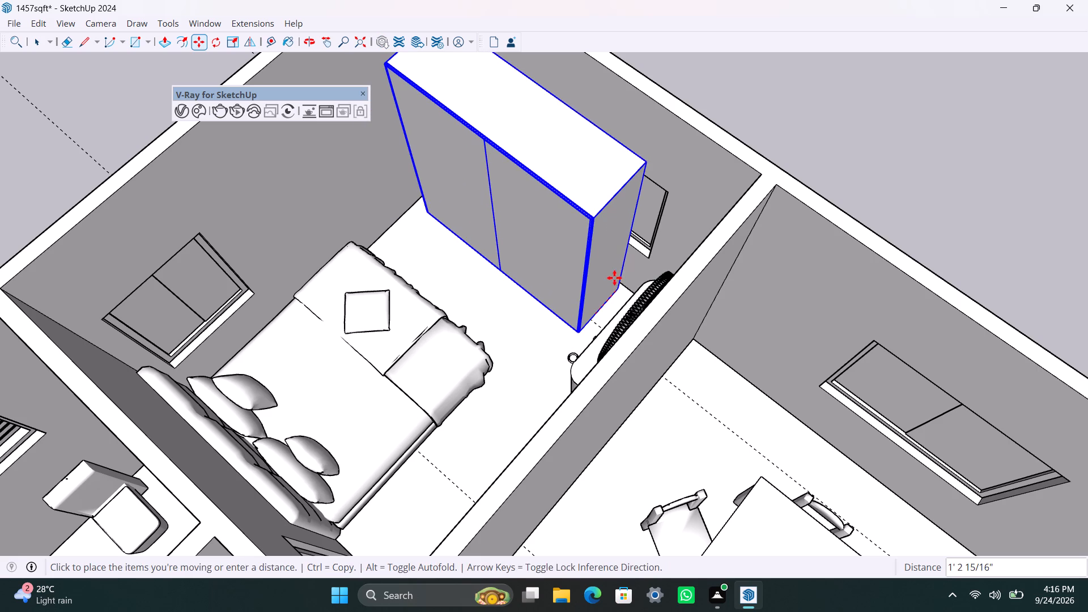
click(614, 278)
key(space)
click(836, 131)
Move the wardrobe about 3" sideways so its front bottom corner meets the exterior wall beside the bed.
scroll(796, 150, down, 2)
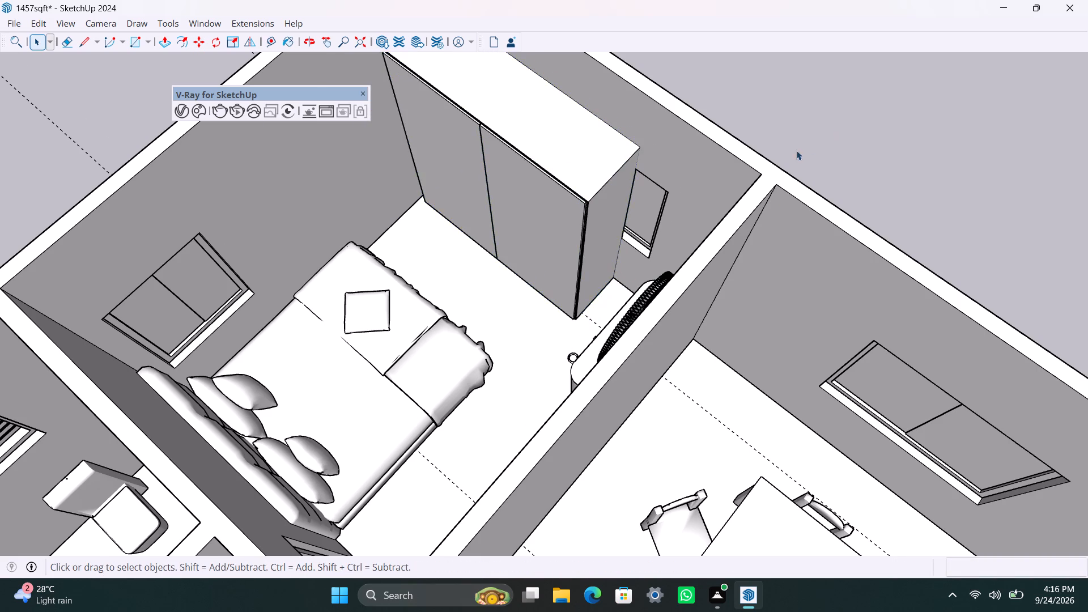
scroll(796, 150, down, 2)
click(613, 167)
scroll(475, 178, up, 3)
middle_drag(492, 197, 576, 216)
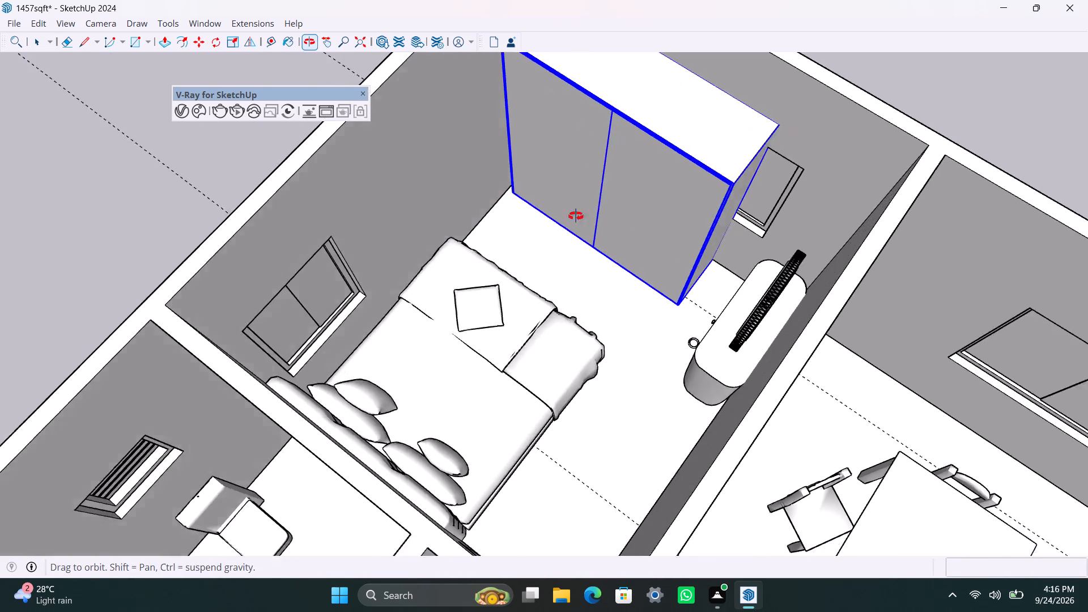
middle_drag(576, 216, 693, 211)
scroll(392, 222, up, 3)
middle_drag(432, 236, 532, 240)
key(m)
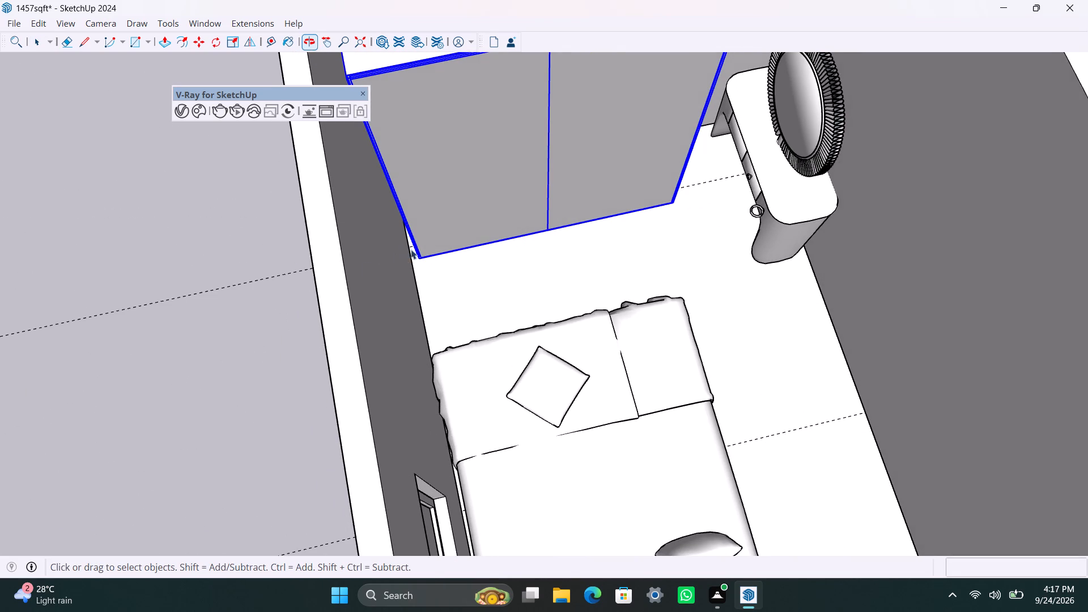
key(m)
click(420, 256)
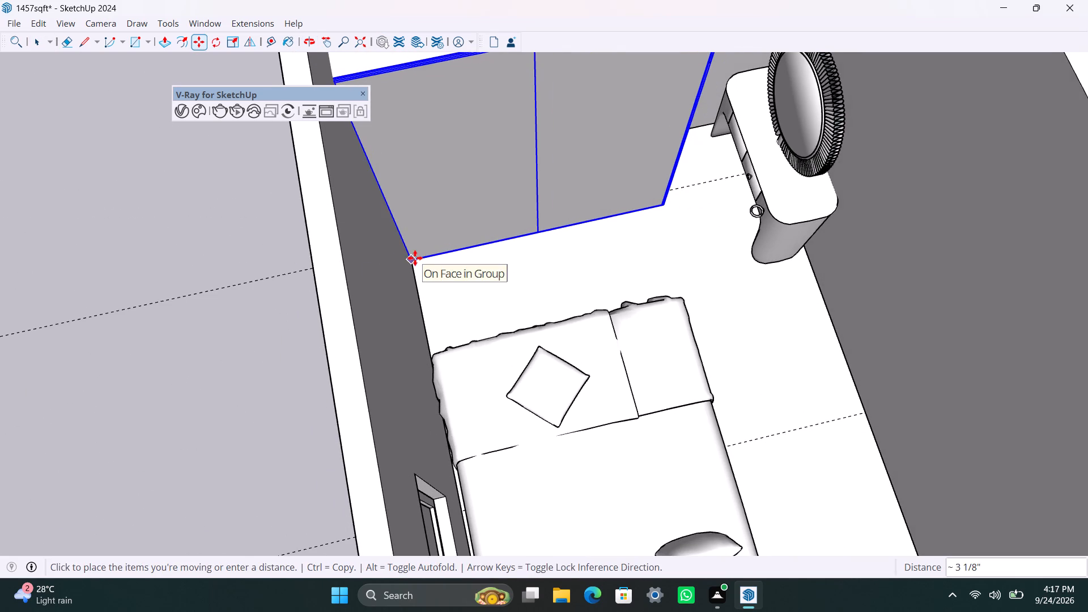
click(415, 258)
key(space)
Scale the corner bedroom wardrobe's width to about 0.94 from the side facing the dressing table.
scroll(515, 249, down, 8)
middle_drag(535, 218, 231, 139)
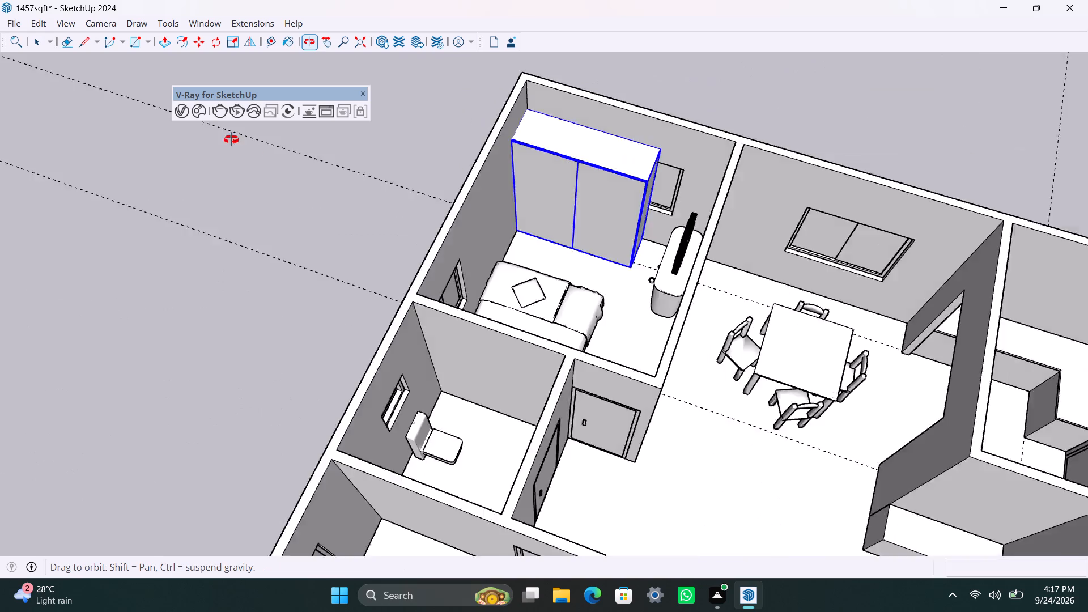
middle_drag(231, 139, 180, 125)
scroll(627, 211, down, 4)
scroll(625, 222, up, 3)
middle_drag(630, 230, 719, 258)
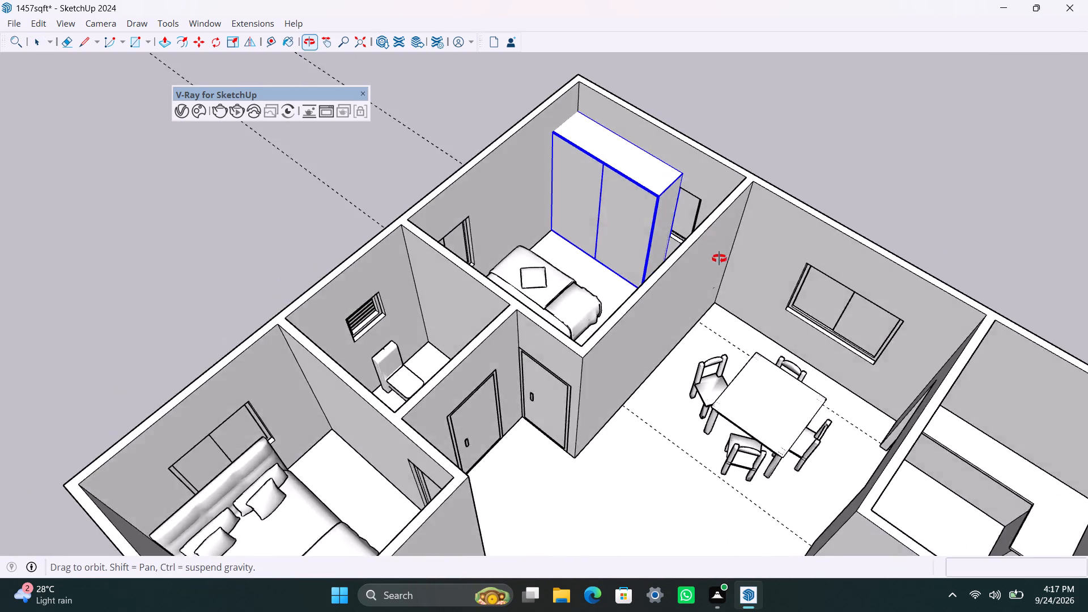
middle_drag(719, 258, 727, 260)
key(s)
drag(640, 216, 635, 212)
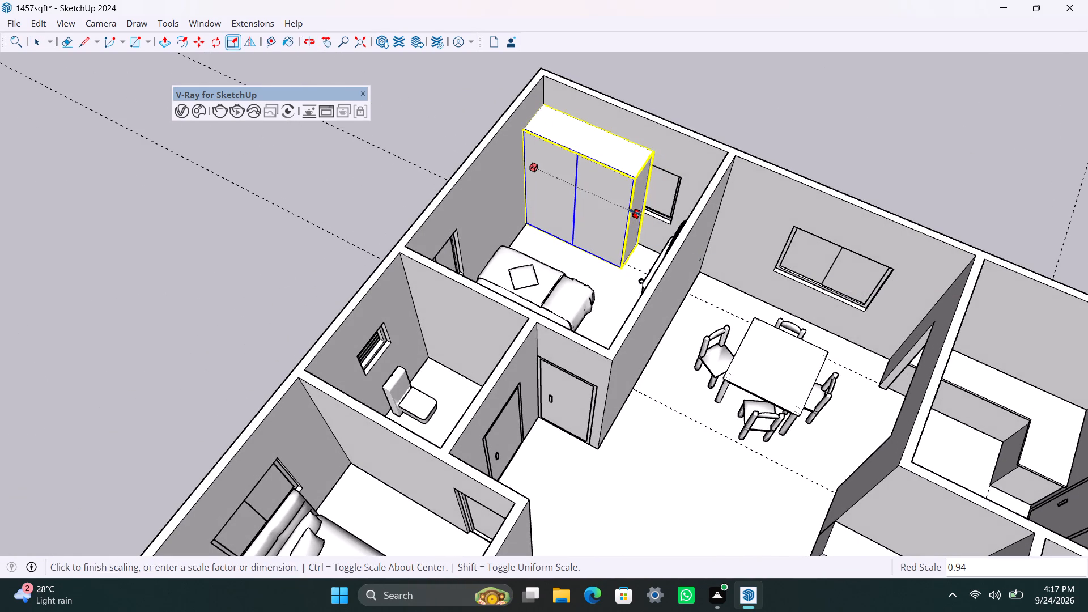
drag(635, 212, 634, 212)
key(space)
click(766, 125)
Open the house group and delete the corner bedroom window behind the wardrobe.
scroll(810, 202, down, 3)
middle_drag(830, 230, 337, 213)
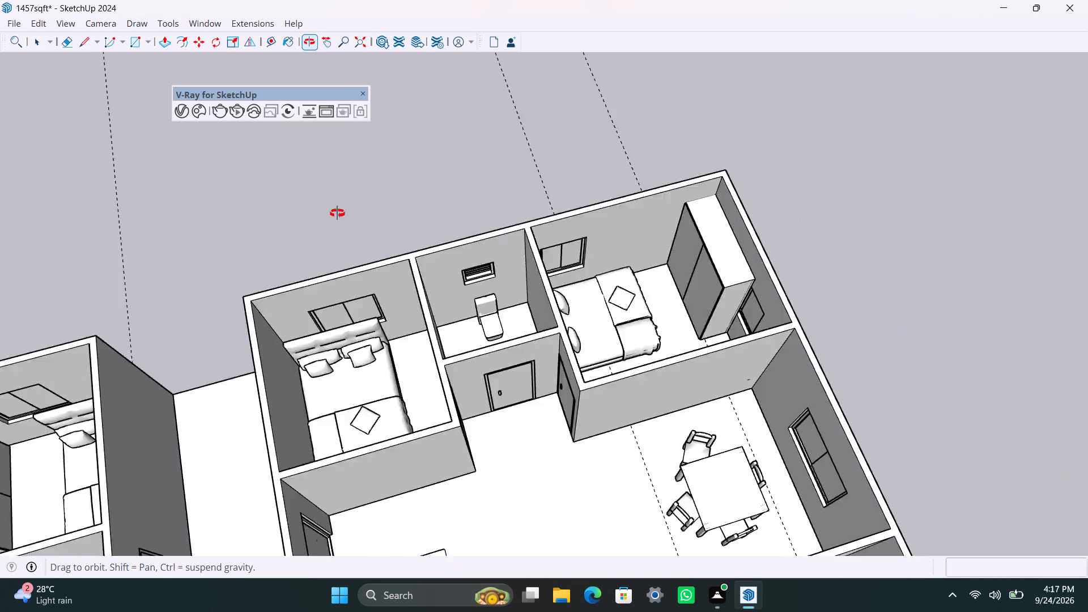
middle_drag(337, 213, 91, 144)
scroll(445, 384, down, 3)
shift+middle_drag(533, 442, 418, 354)
scroll(426, 361, up, 3)
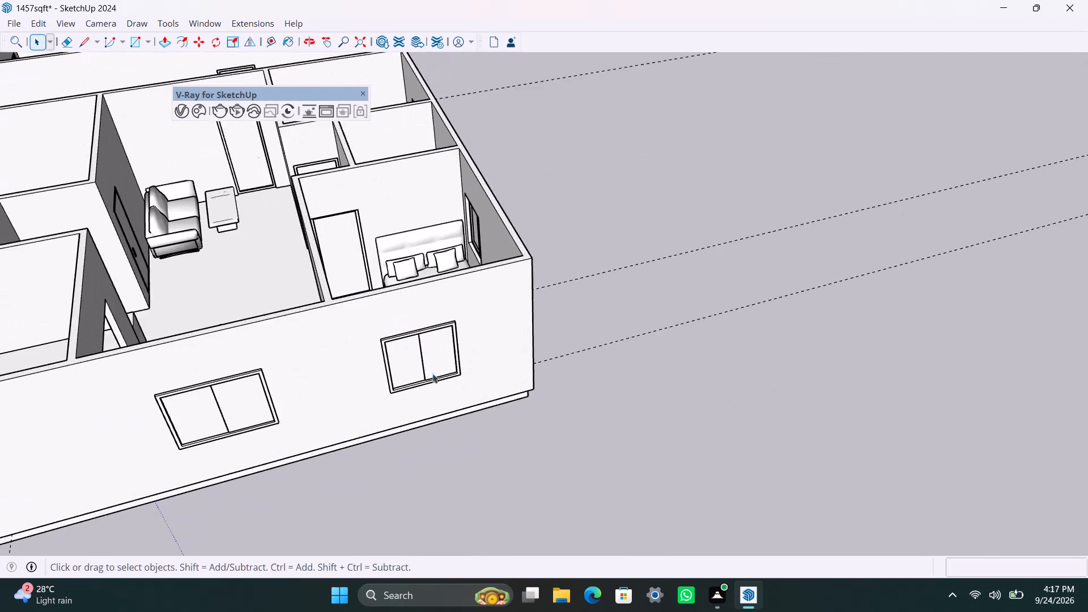
middle_drag(433, 381, 325, 357)
click(313, 310)
double_click(313, 309)
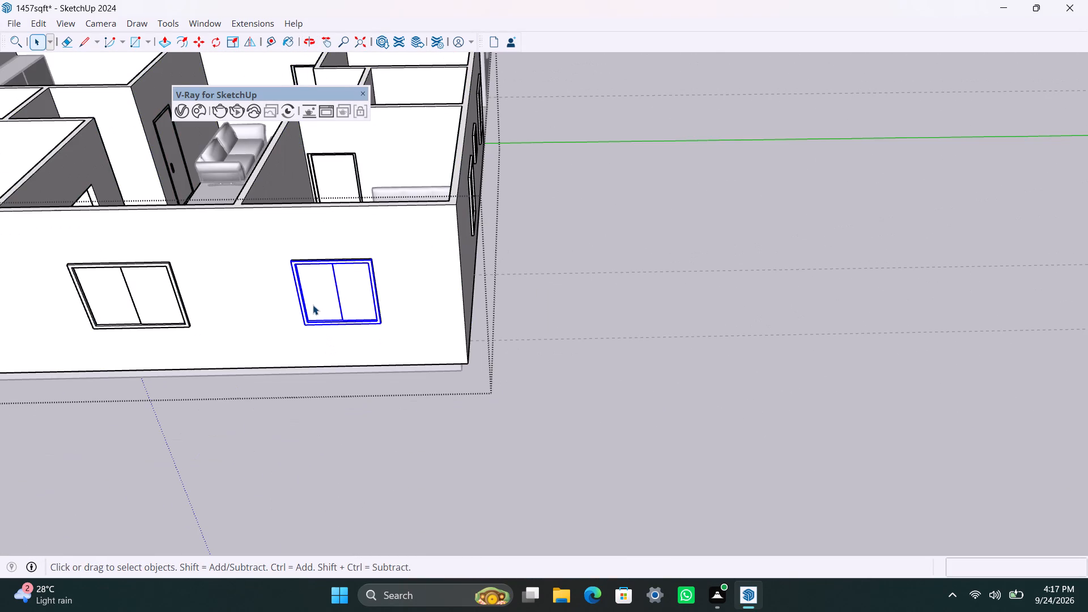
key(Delete)
Push the emptied window opening's jamb nearer the dining area outward by 2' to widen the opening.
scroll(311, 315, up, 3)
middle_drag(379, 322, 317, 346)
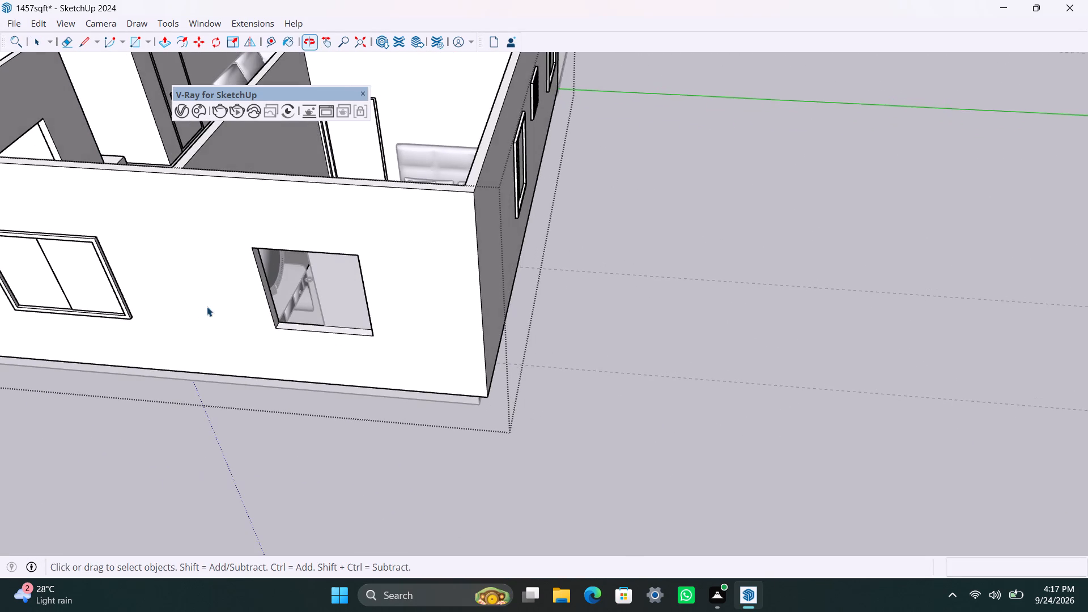
scroll(246, 290, up, 2)
middle_drag(318, 310, 260, 339)
scroll(254, 320, up, 5)
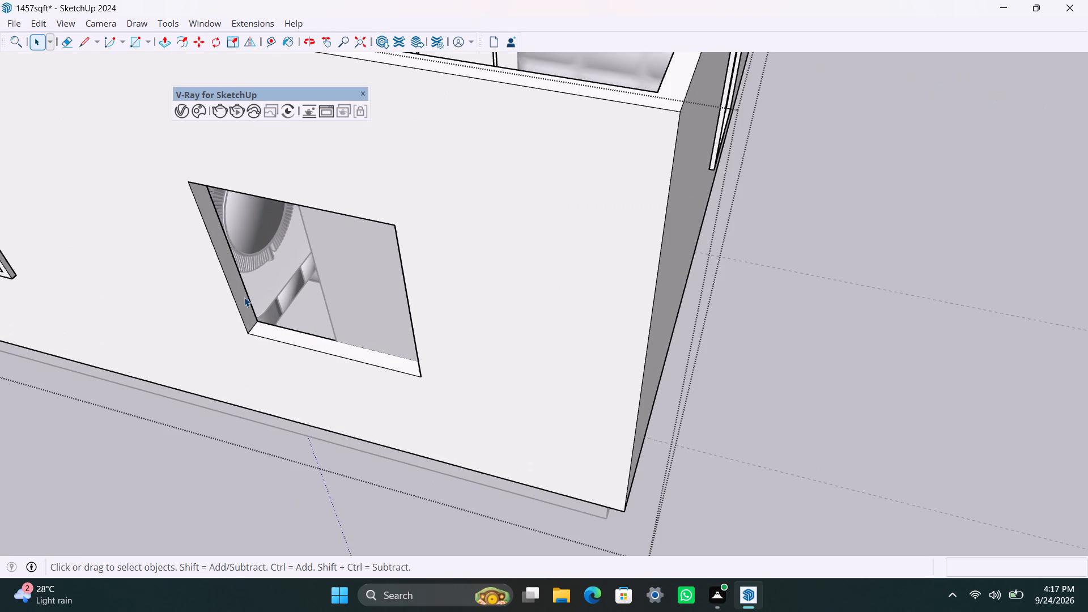
click(237, 291)
key(p)
drag(237, 291, 197, 284)
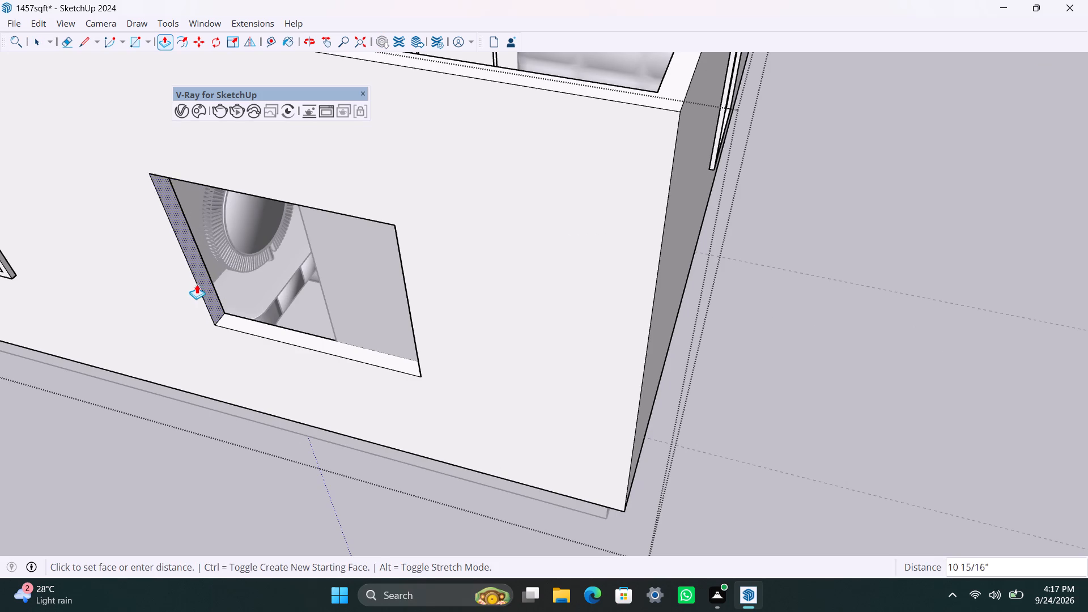
drag(197, 284, 188, 284)
text(2')
key(Return)
key(space)
Pull the opening's jamb nearer the building corner inward by 2' and leave the group.
scroll(270, 398, down, 3)
middle_drag(358, 410, 552, 336)
scroll(556, 312, up, 2)
middle_drag(547, 311, 698, 335)
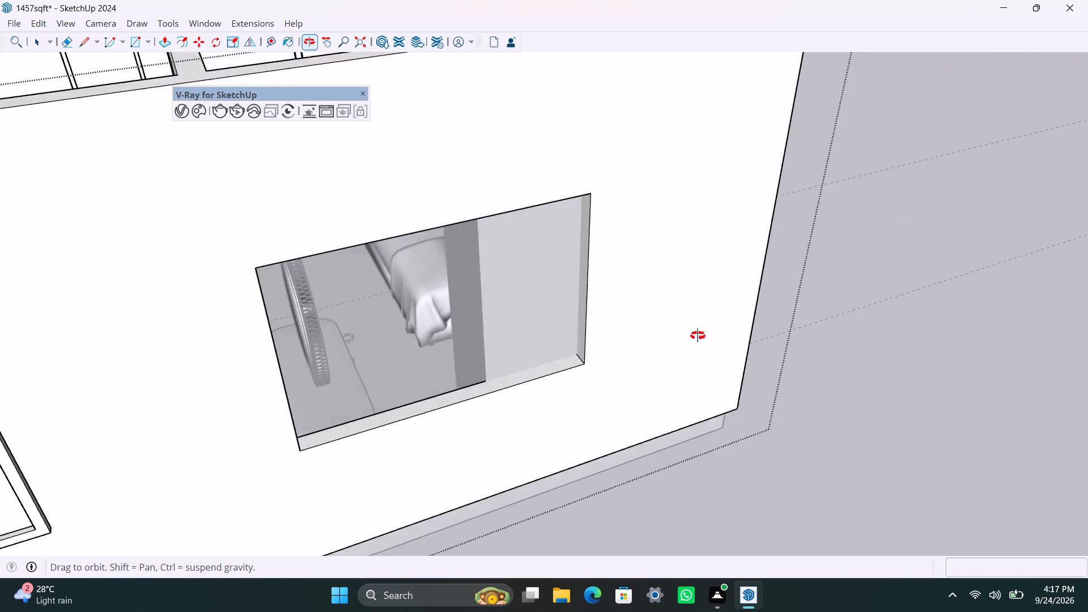
middle_drag(698, 335, 710, 335)
scroll(665, 307, up, 1)
click(667, 286)
key(p)
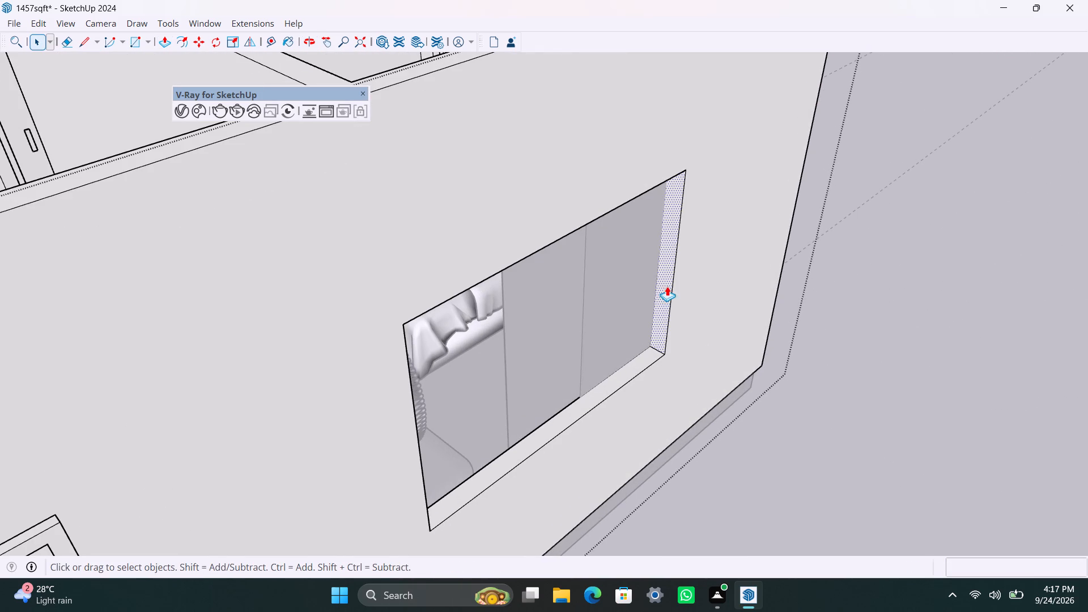
drag(667, 286, 628, 314)
text(2')
key(Return)
key(space)
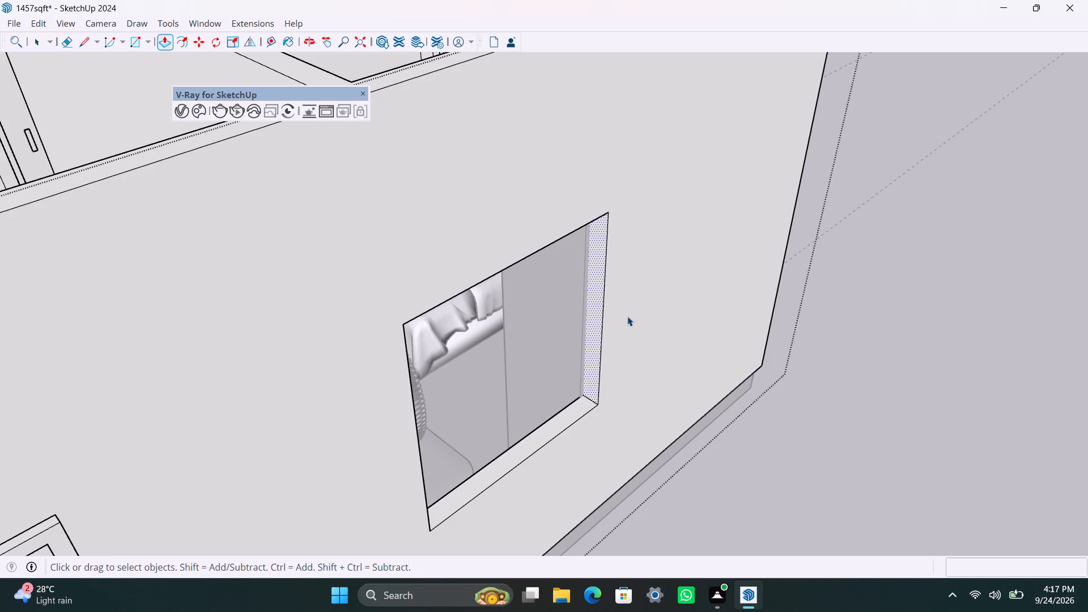
scroll(631, 373, down, 4)
middle_drag(641, 382, 435, 433)
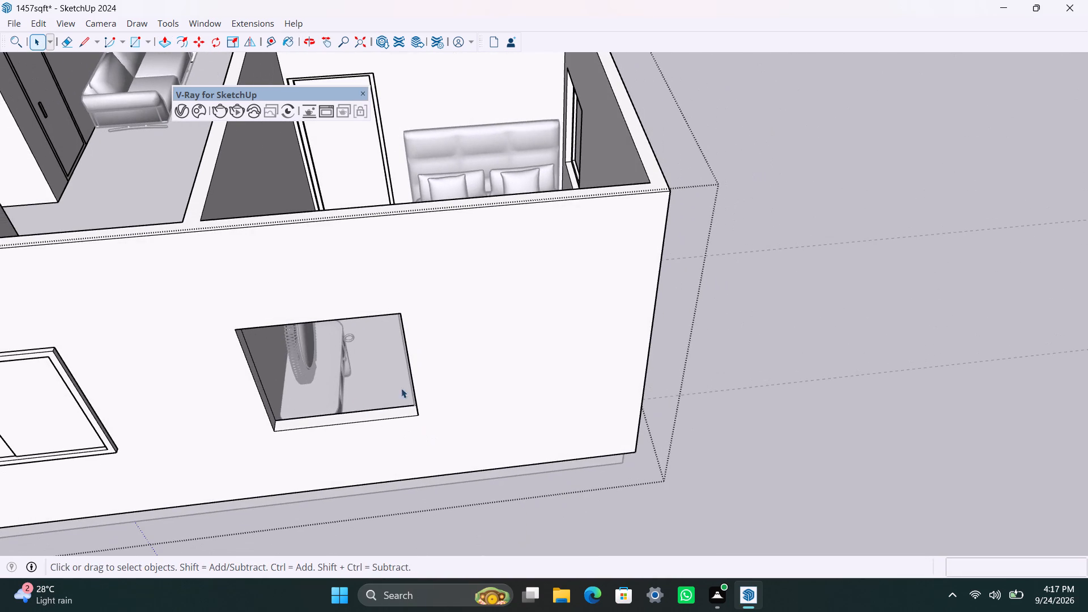
click(866, 398)
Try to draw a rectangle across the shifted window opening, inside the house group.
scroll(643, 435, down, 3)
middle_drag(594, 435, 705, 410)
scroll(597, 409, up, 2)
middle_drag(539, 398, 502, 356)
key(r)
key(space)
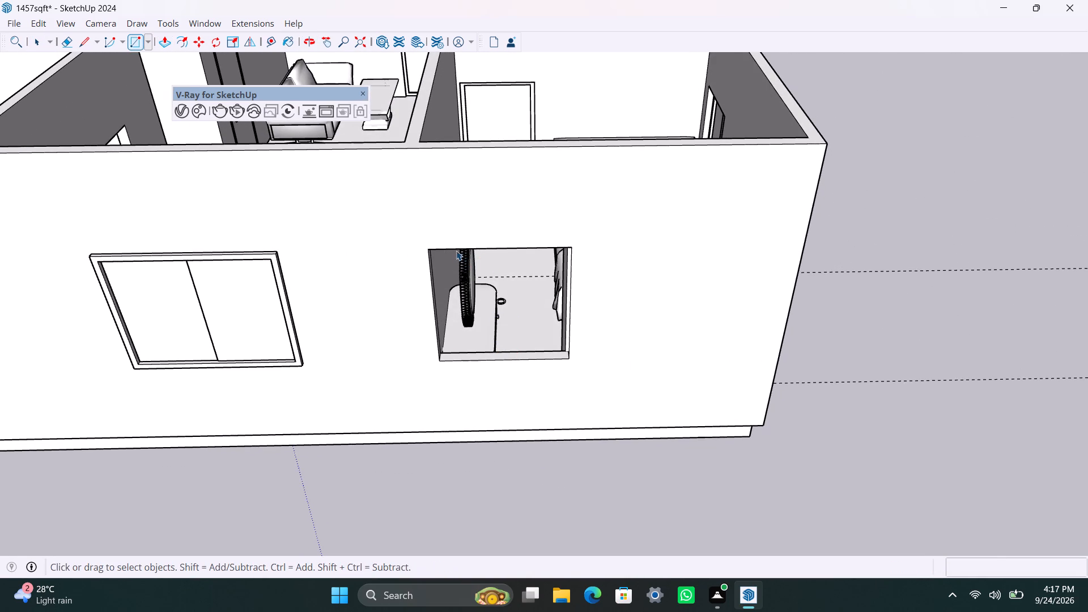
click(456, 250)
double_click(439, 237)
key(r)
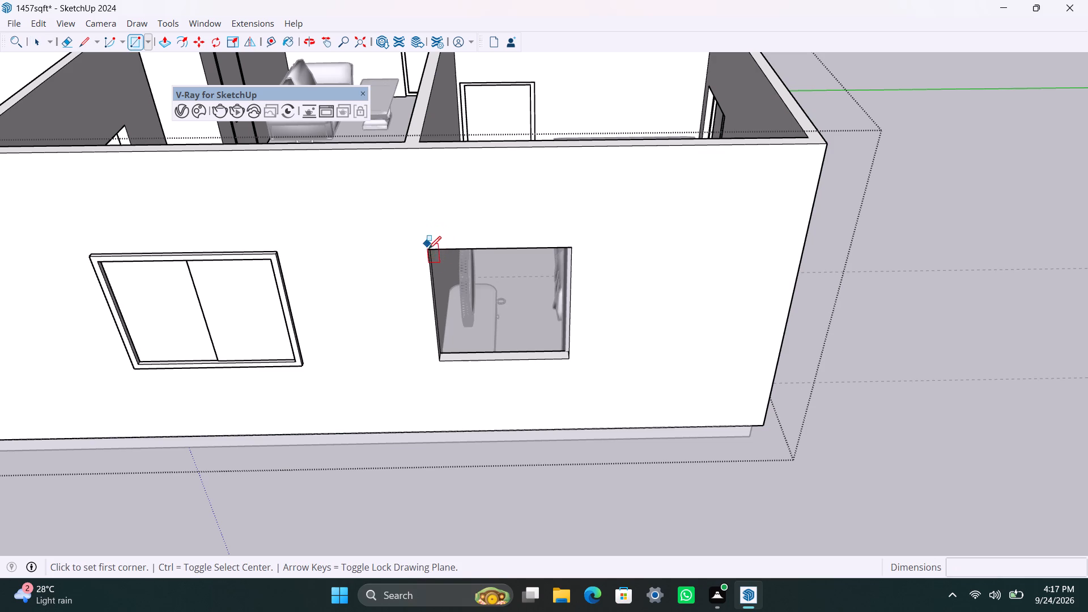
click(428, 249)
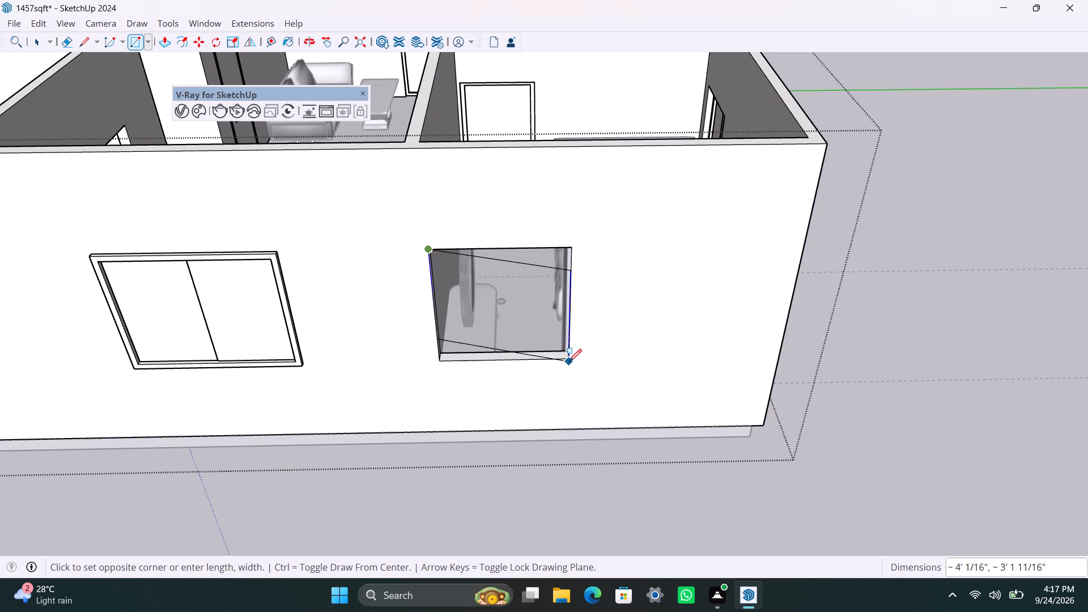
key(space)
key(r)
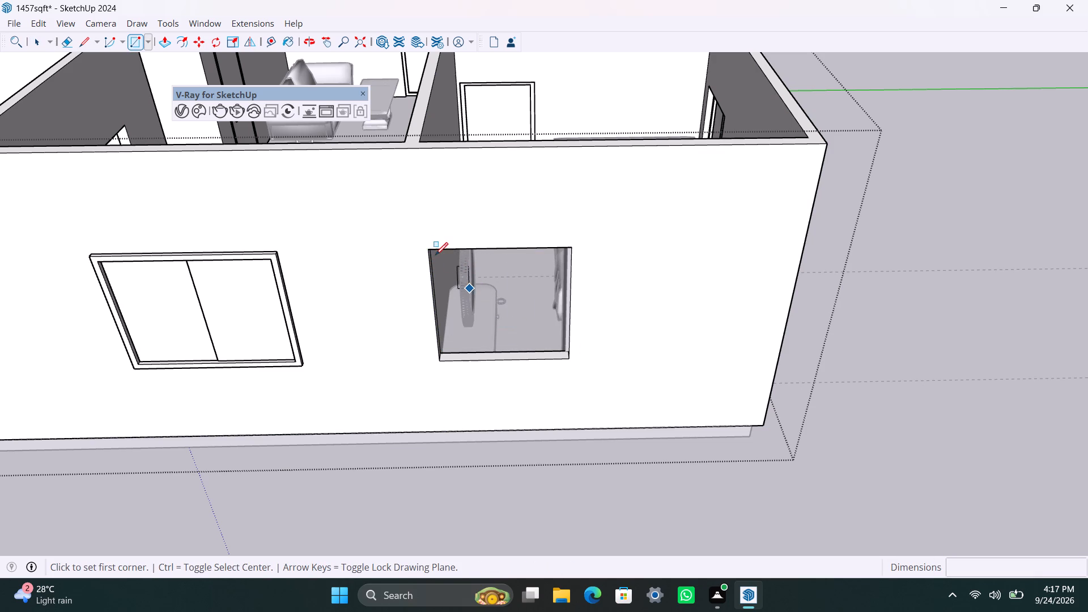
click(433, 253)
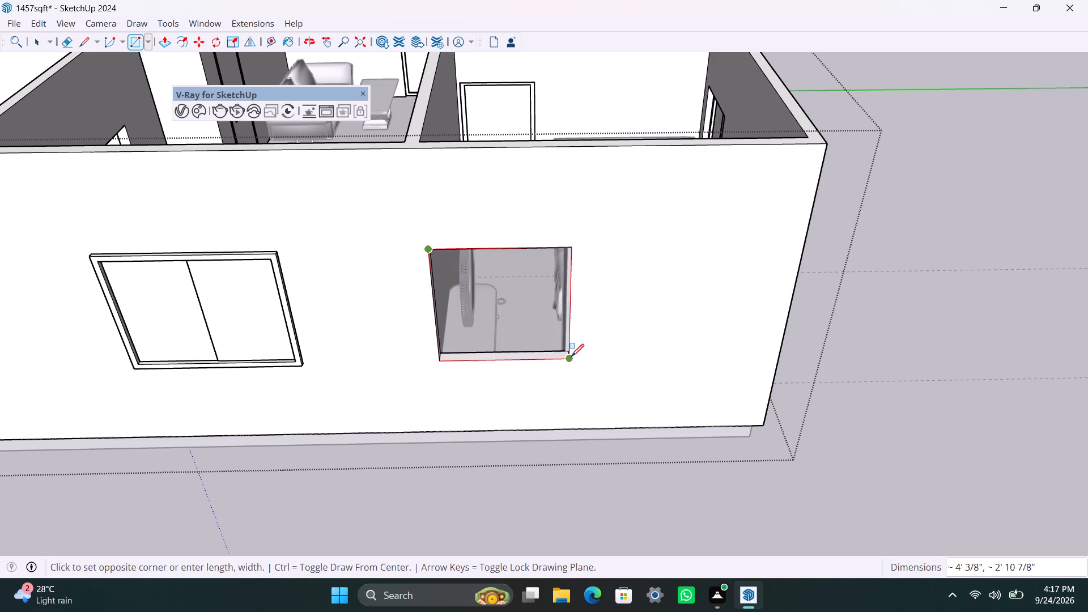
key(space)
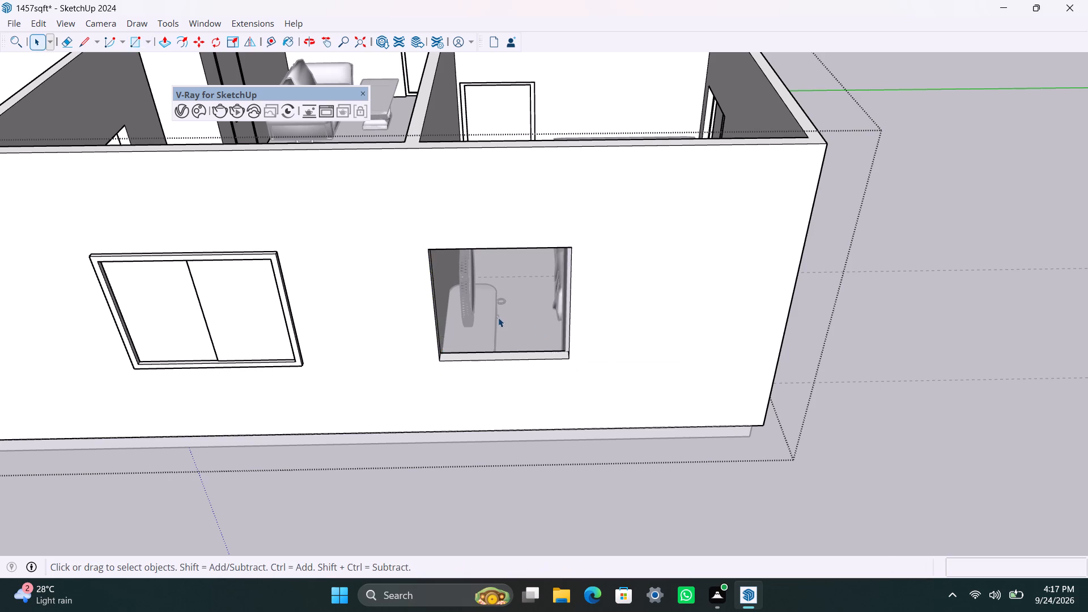
Draw a rectangle about 4' by 3' 11" filling the shifted window opening corner to corner and make it a group.
scroll(490, 311, up, 4)
middle_drag(382, 248, 342, 190)
key(r)
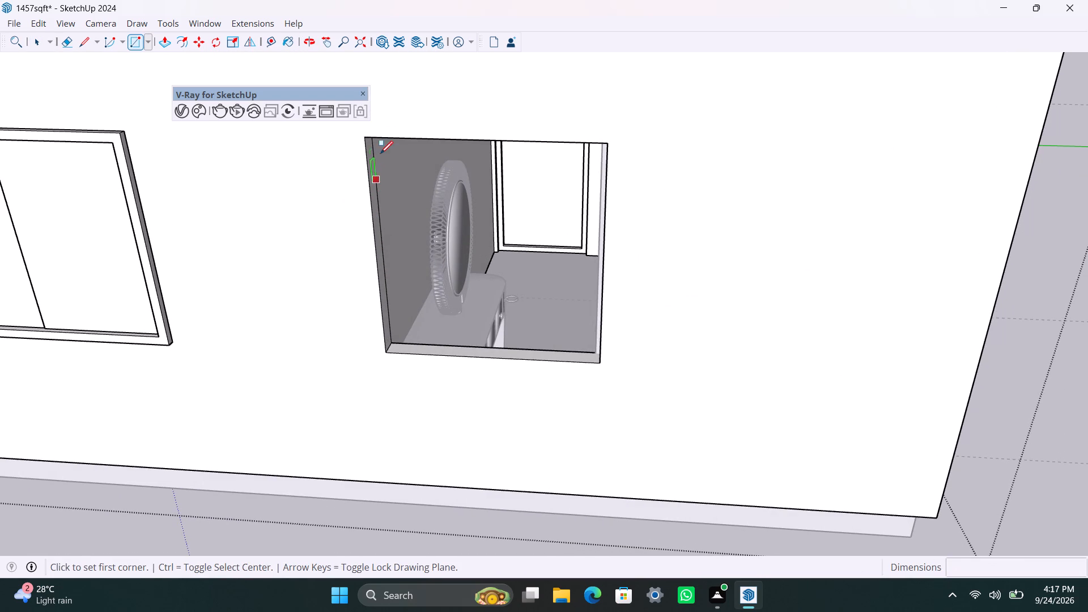
drag(367, 140, 366, 150)
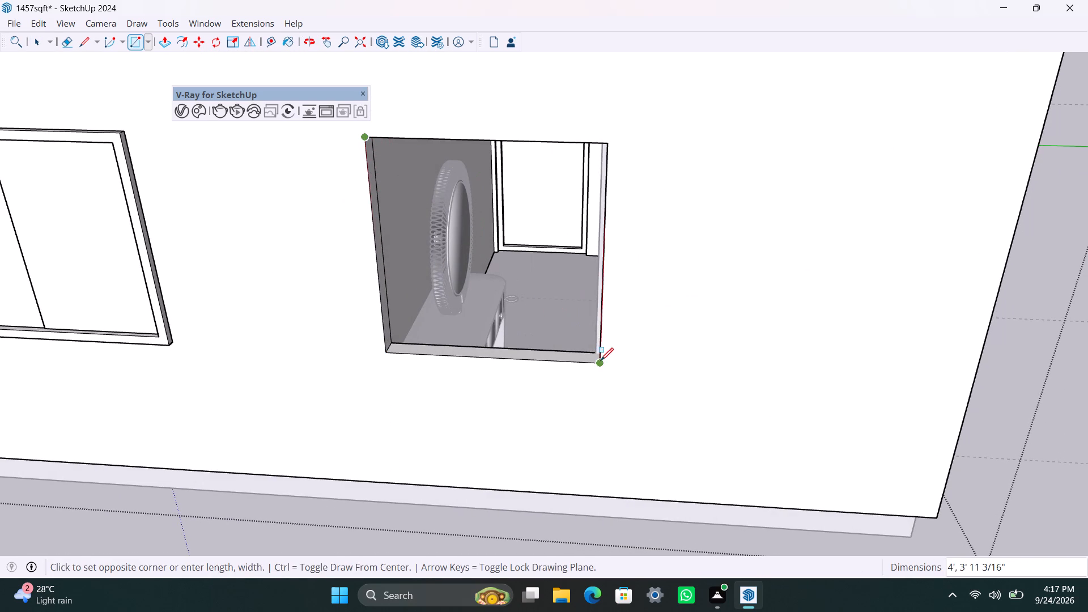
click(601, 362)
key(space)
double_click(549, 317)
right_click(549, 317)
click(600, 136)
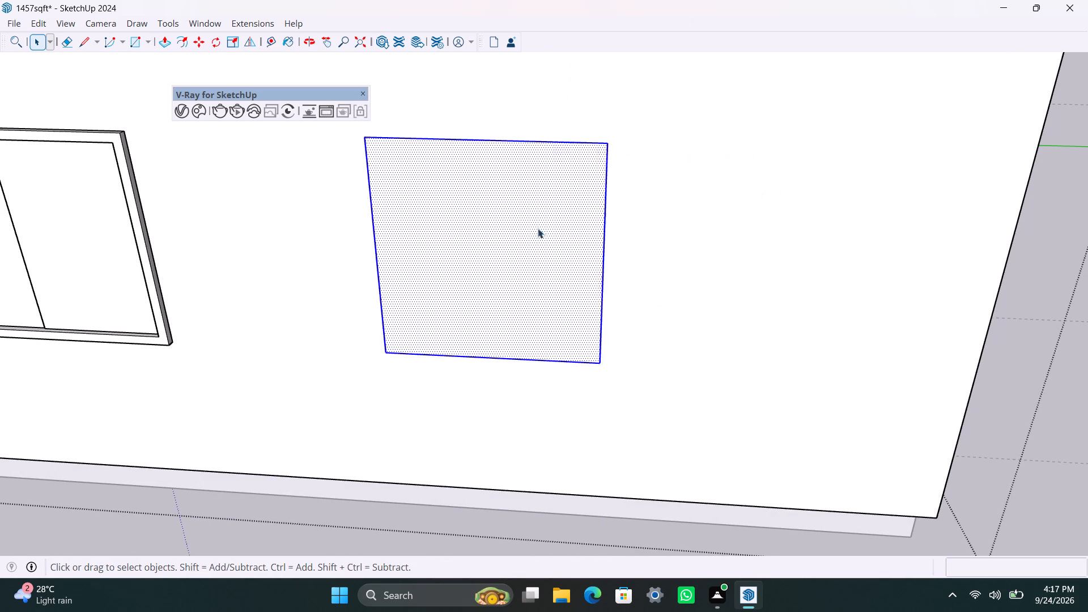
Inside the new window group, offset the rectangle's outline inward by 2" and delete the inner face.
triple_click(409, 231)
key(f)
click(403, 214)
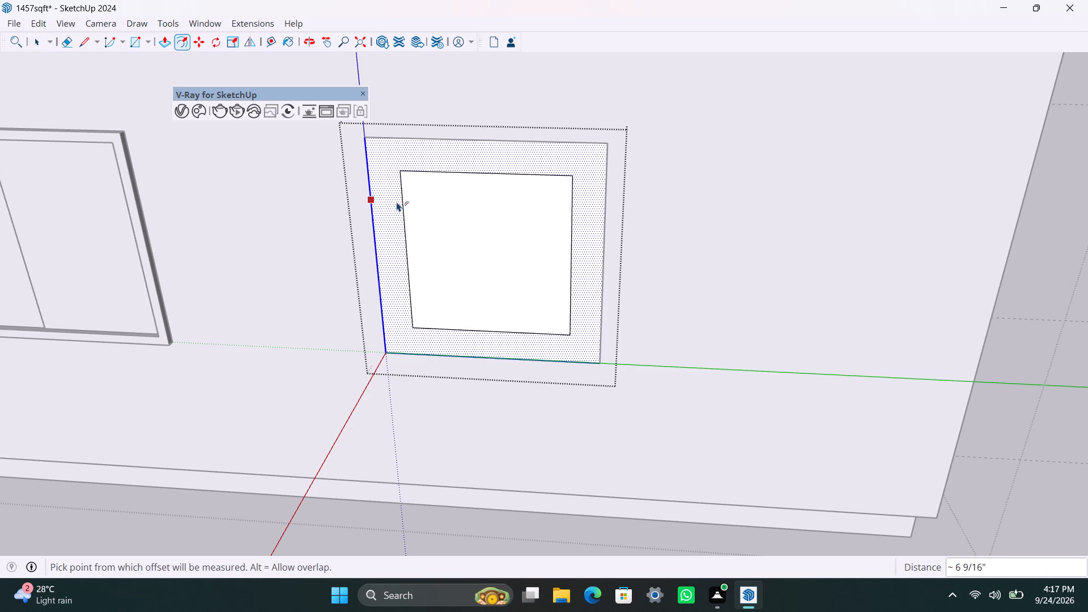
text(2")
key(Return)
key(space)
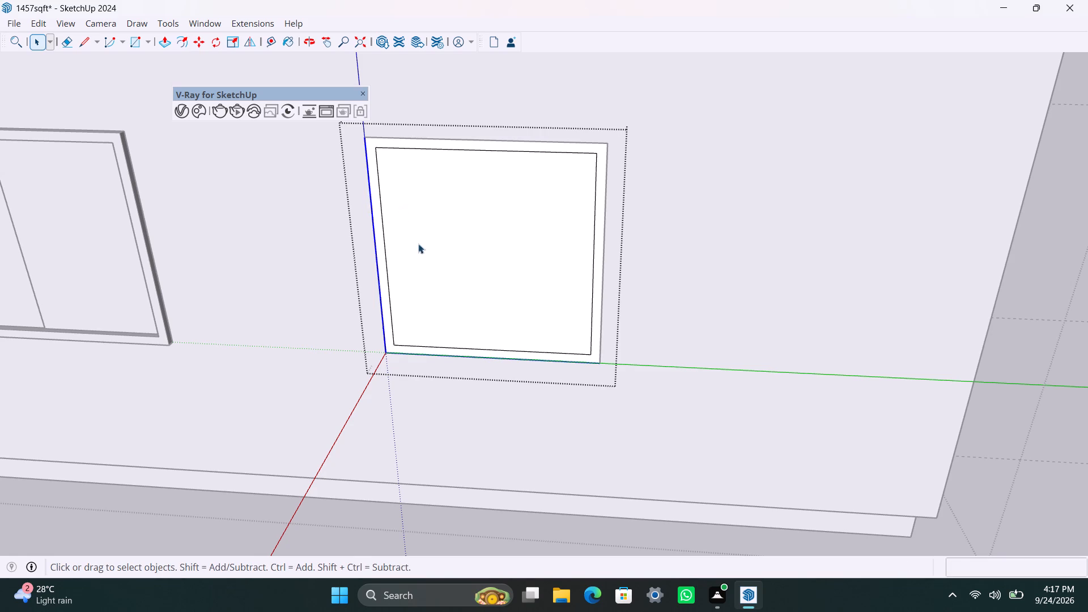
click(454, 244)
key(Delete)
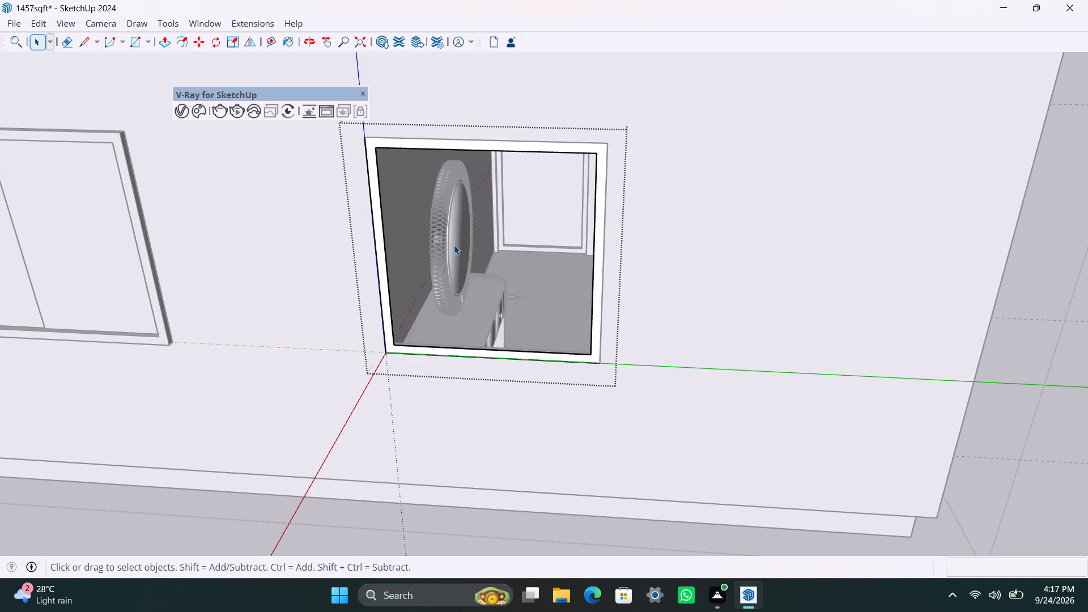
Extrude the window frame's face by 1.5", and extrude it by 1.5" a second time.
scroll(390, 323, up, 4)
click(387, 322)
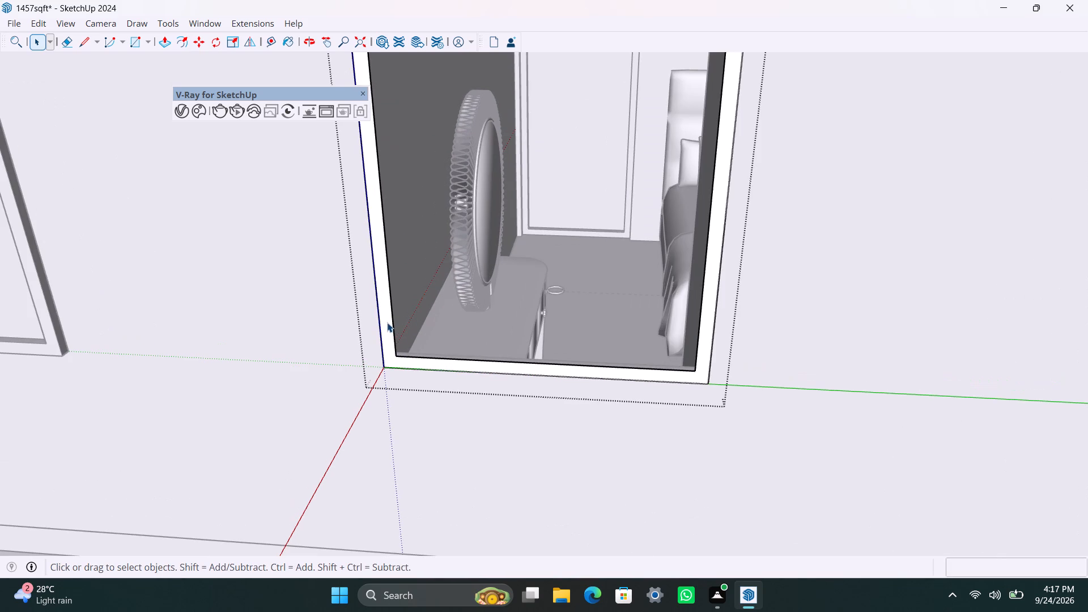
key(p)
drag(386, 322, 389, 314)
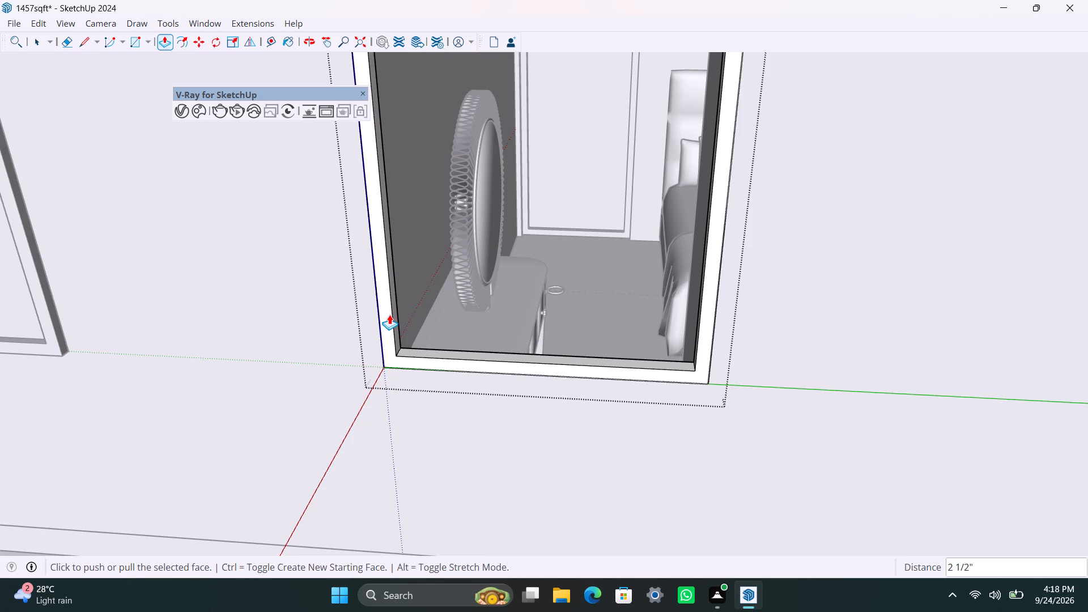
key(1)
text(.5")
key(Return)
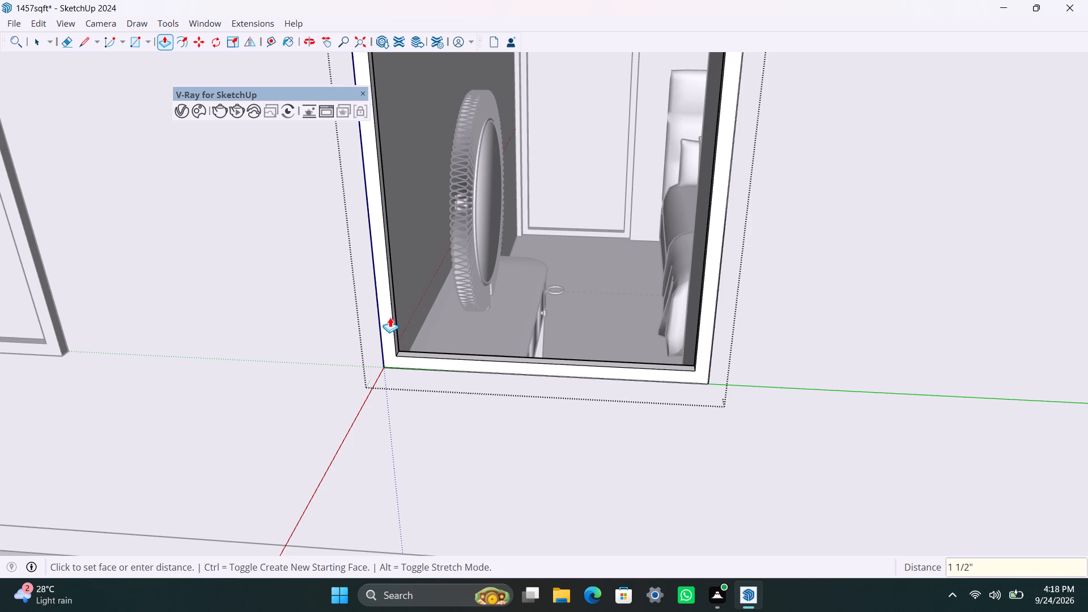
click(390, 317)
text(1.5")
key(Return)
key(space)
scroll(390, 332, down, 3)
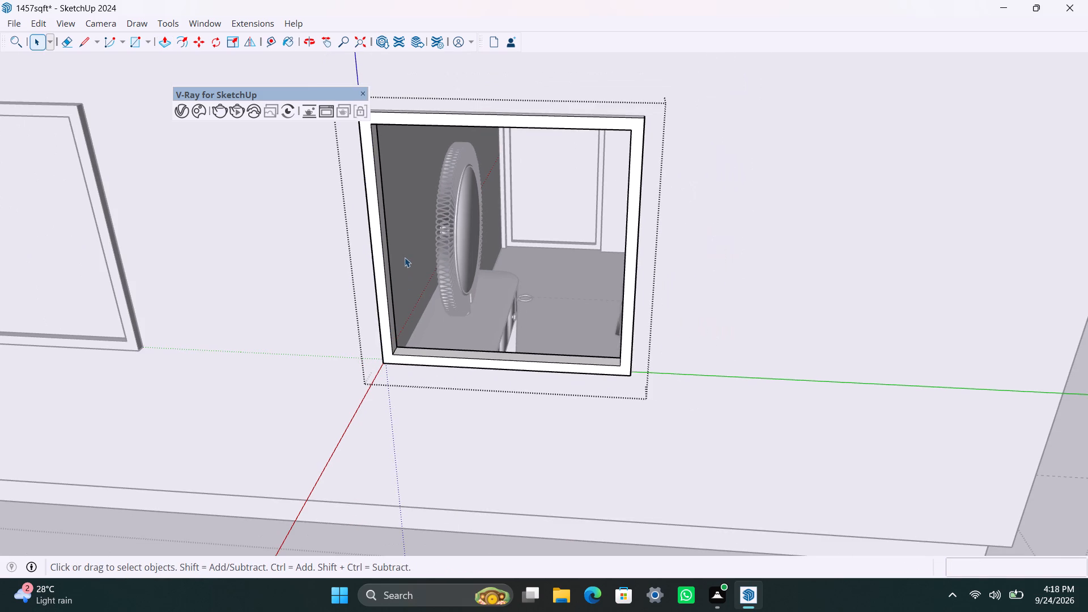
Draw a half-width pane rectangle from the frame's inner corner to the sill midpoint, delete the other half's face, and group the pane.
key(r)
click(373, 126)
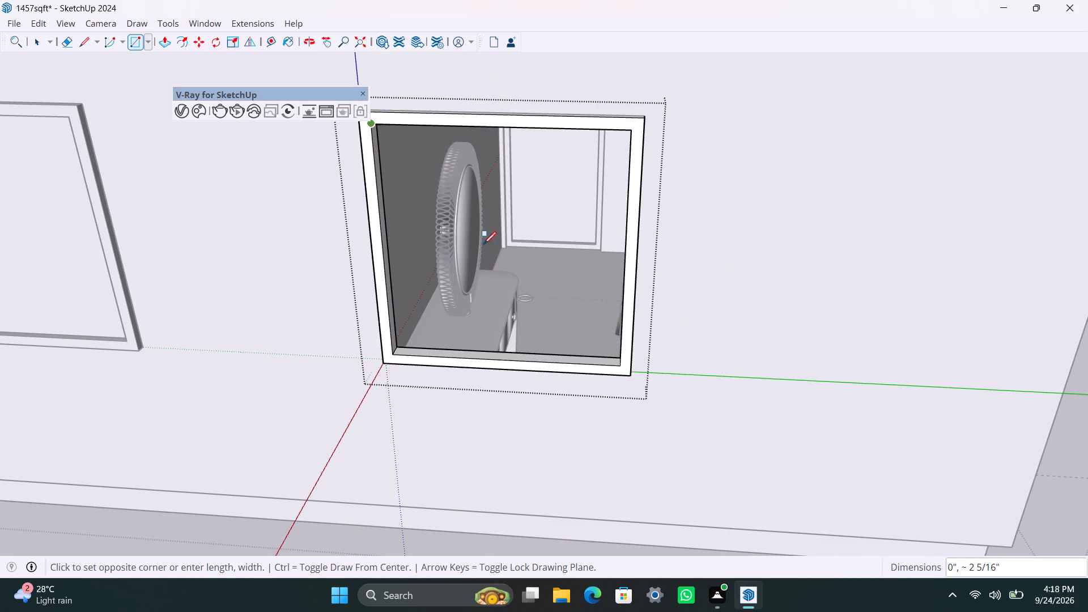
click(510, 361)
key(space)
click(575, 332)
key(Delete)
double_click(486, 304)
right_click(486, 303)
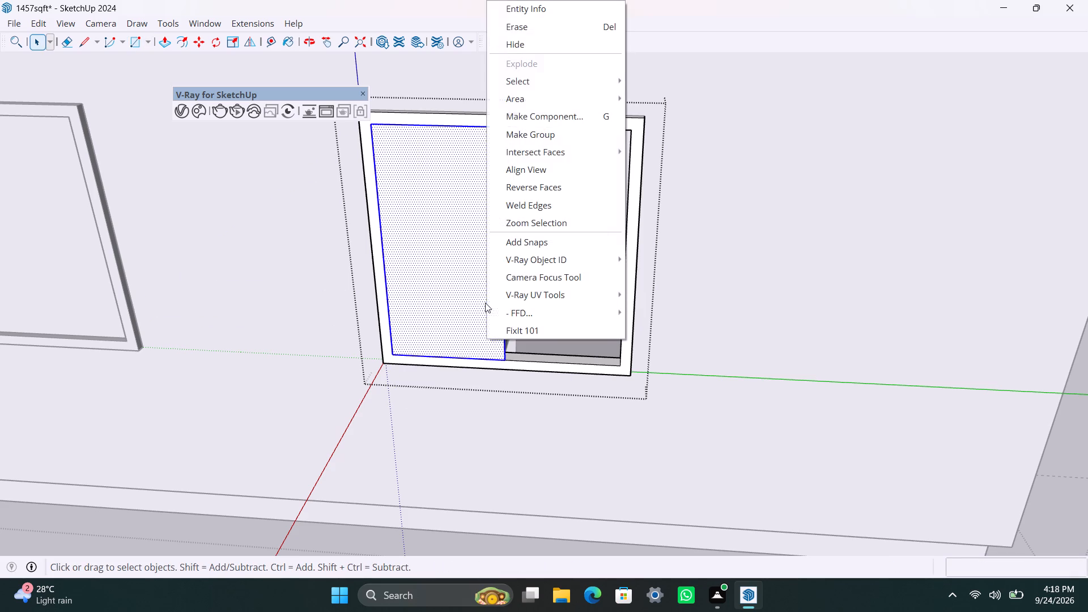
click(505, 132)
Open the pane group, extrude its face to a thickness of 8 mm, and leave the group.
triple_click(477, 243)
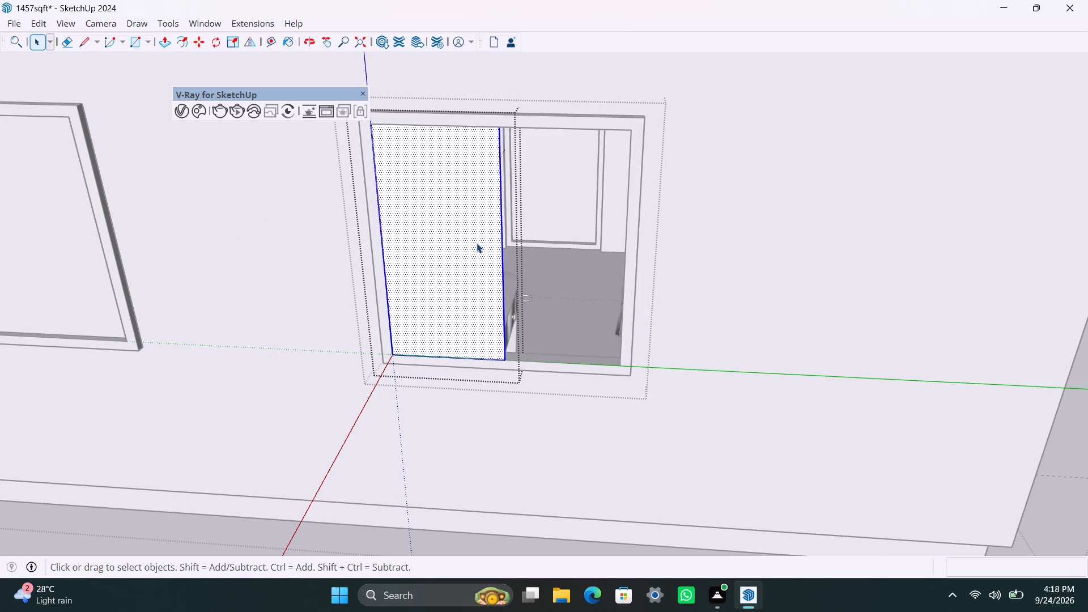
key(p)
drag(476, 243, 485, 236)
text(8MM)
key(Return)
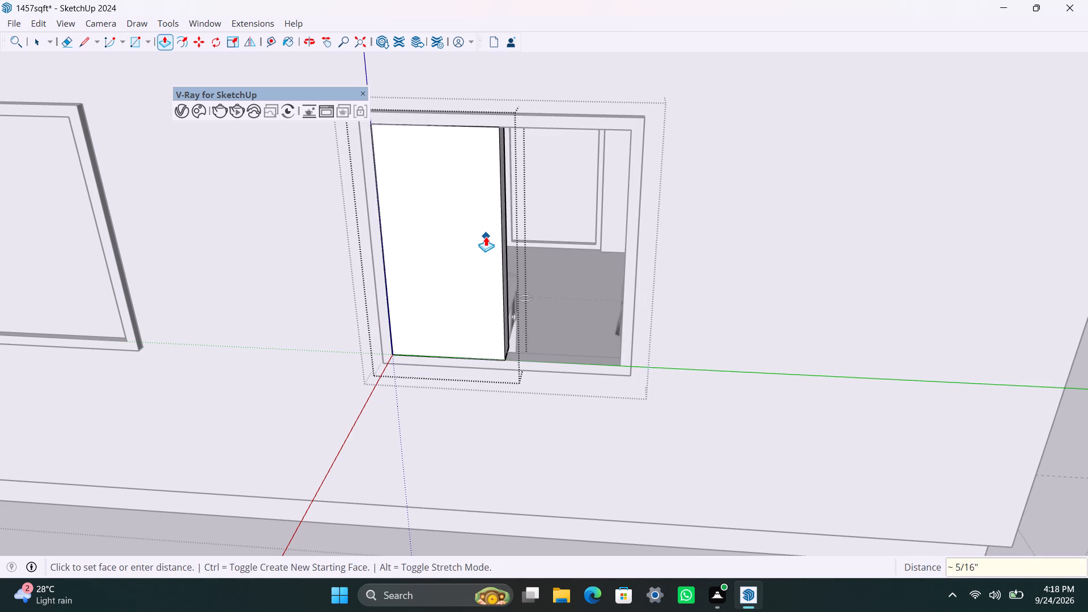
key(space)
click(612, 464)
Move the pane 1 3/4" deeper into the window frame.
scroll(544, 396, up, 3)
middle_drag(516, 366, 443, 415)
scroll(430, 377, up, 5)
click(415, 371)
scroll(424, 394, up, 5)
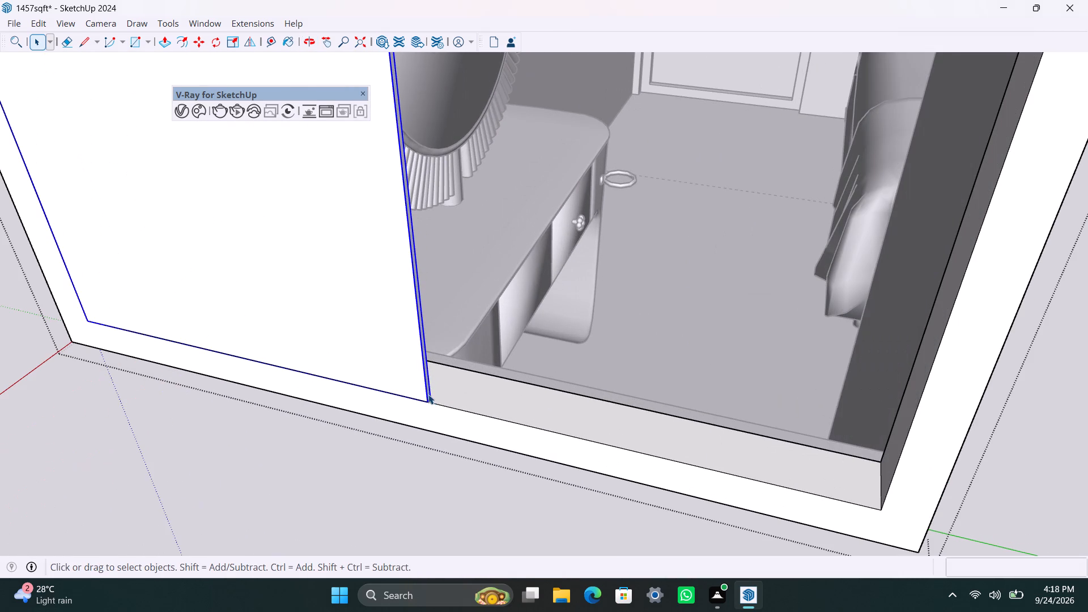
key(m)
click(428, 396)
click(442, 381)
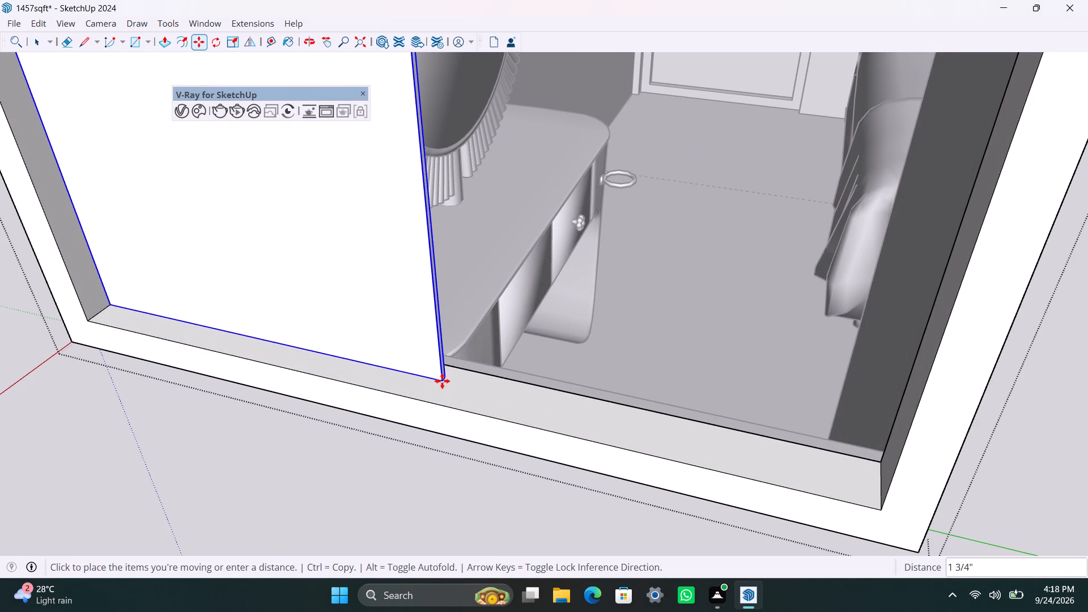
Copy the pane into the other half of the frame, snapping to the frame's inner bottom corner.
ctrl+click(442, 381)
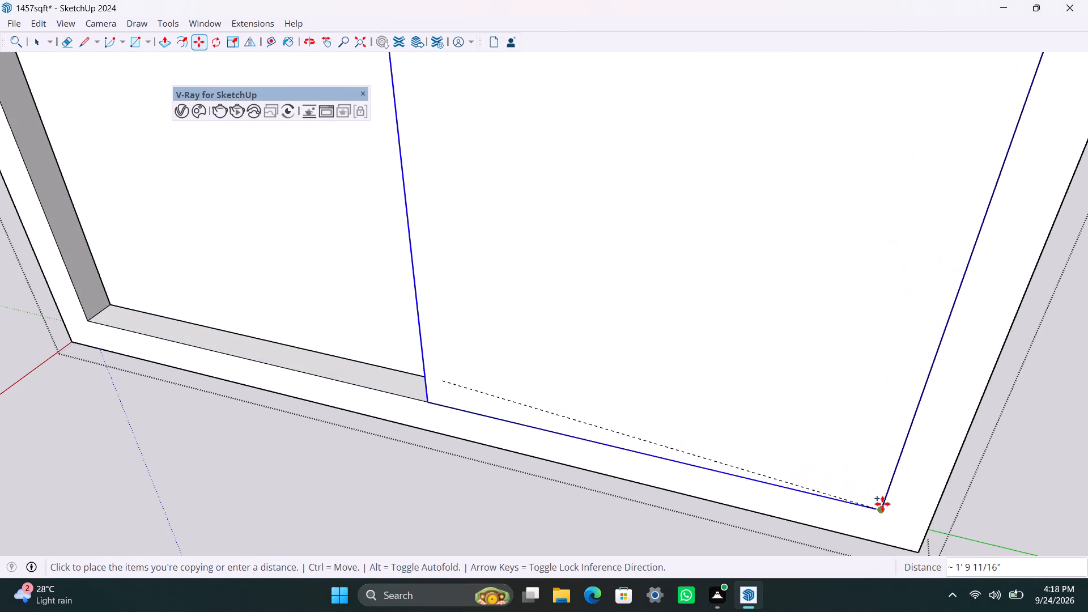
click(882, 504)
Move the copied pane about 1 7/16" deeper into the frame so it sits against the first pane, and leave the window group.
scroll(642, 471, up, 3)
scroll(478, 450, down, 3)
middle_drag(444, 448, 800, 471)
scroll(937, 356, up, 12)
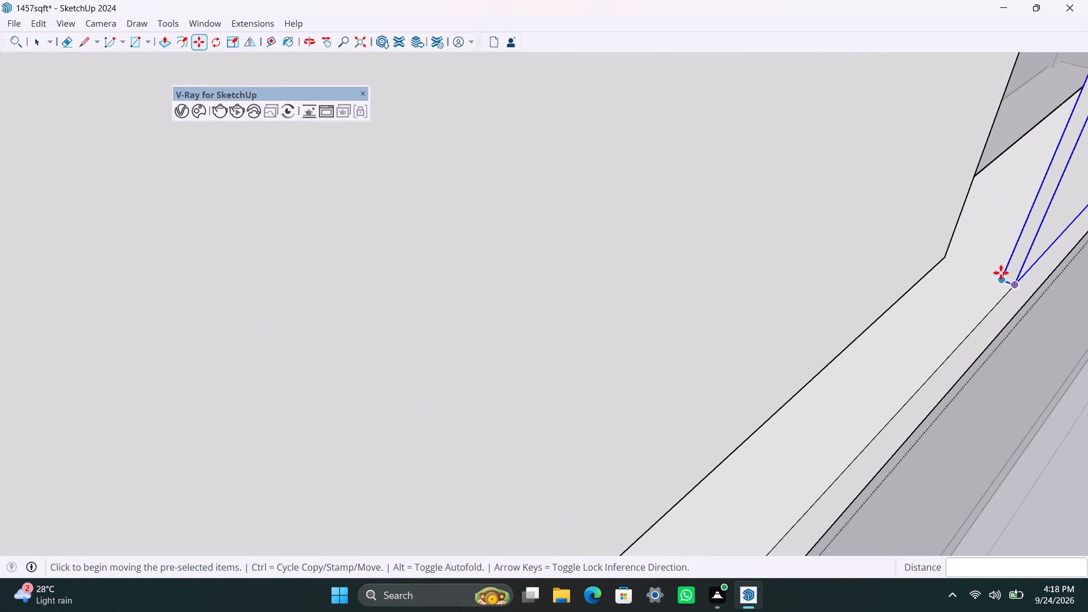
click(1001, 273)
click(948, 258)
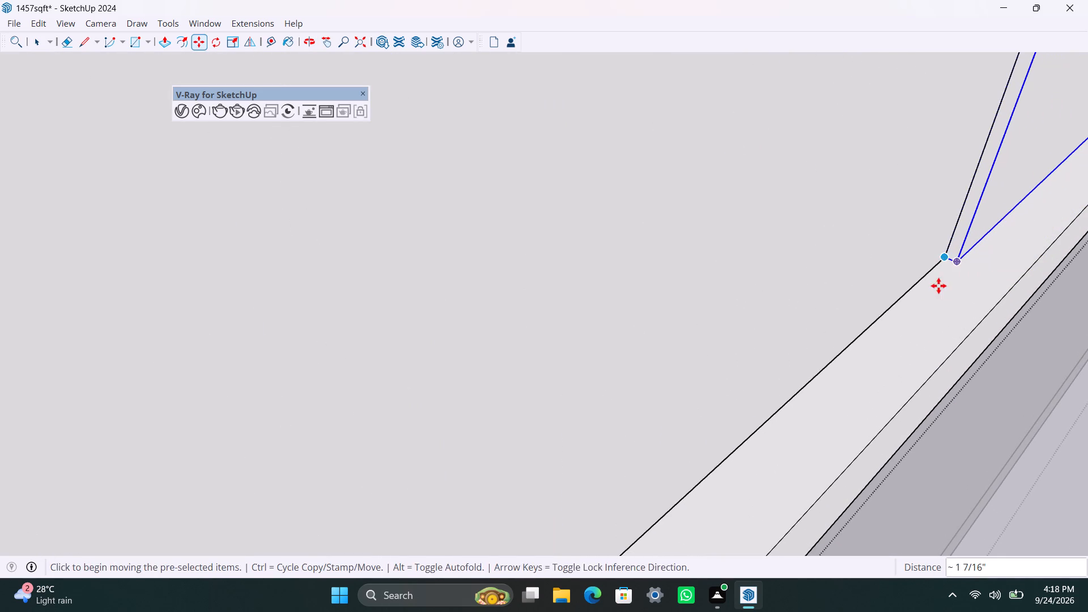
key(space)
scroll(872, 303, down, 20)
scroll(872, 303, down, 9)
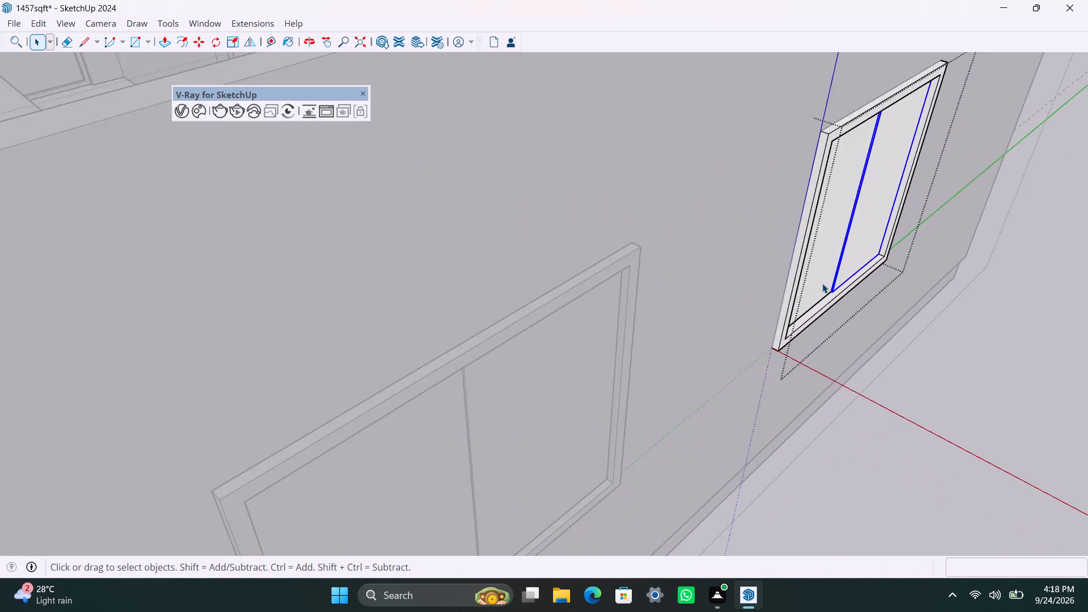
scroll(822, 283, down, 20)
scroll(822, 283, down, 3)
middle_drag(892, 354, 462, 380)
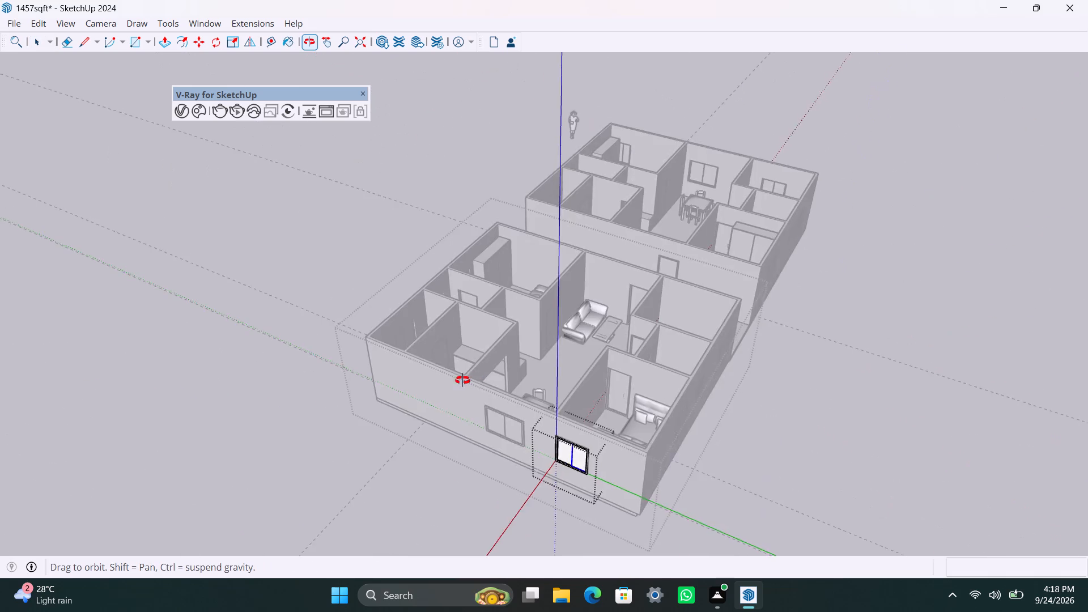
middle_drag(462, 380, 239, 339)
click(557, 487)
click(568, 477)
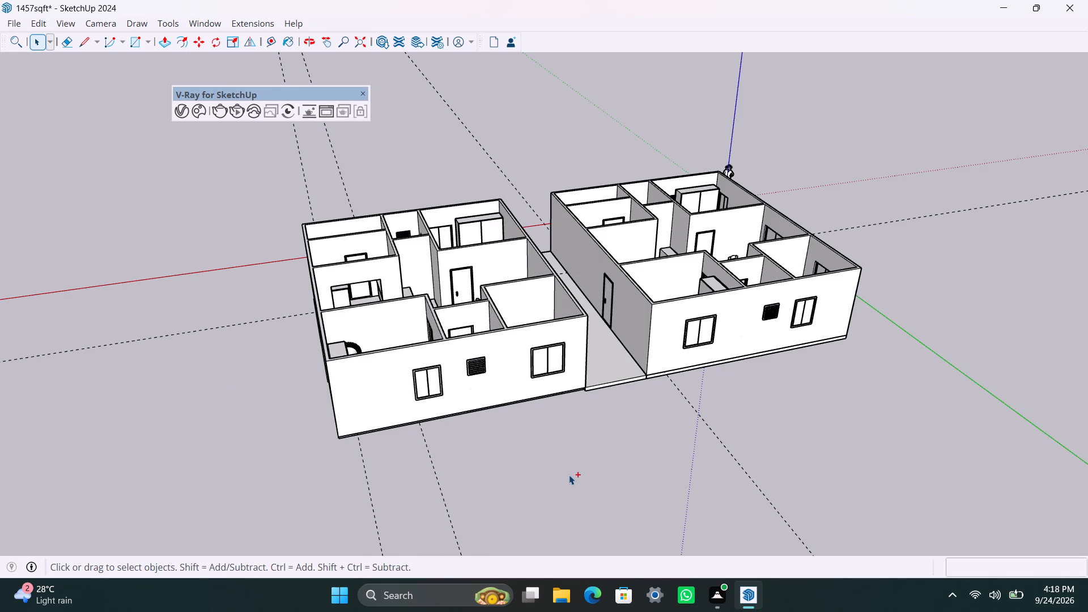
Save the model.
key(ctrl+s)
key(space)
click(569, 471)
Delete all construction guides from the model.
scroll(702, 411, down, 2)
middle_drag(663, 418, 522, 470)
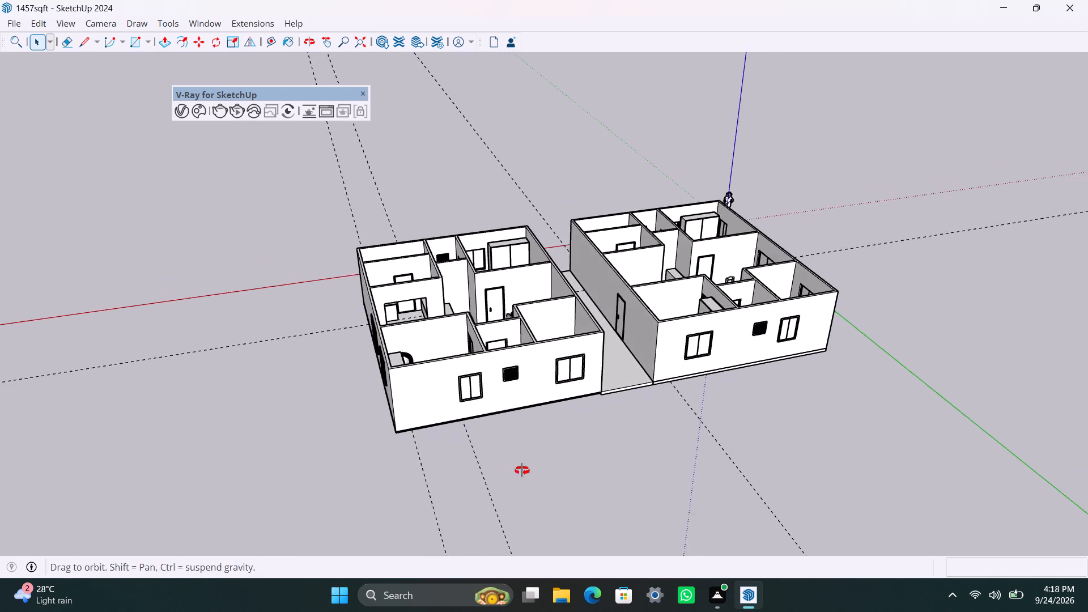
middle_drag(522, 470, 543, 547)
scroll(484, 406, up, 3)
middle_drag(479, 352, 484, 466)
scroll(473, 377, up, 2)
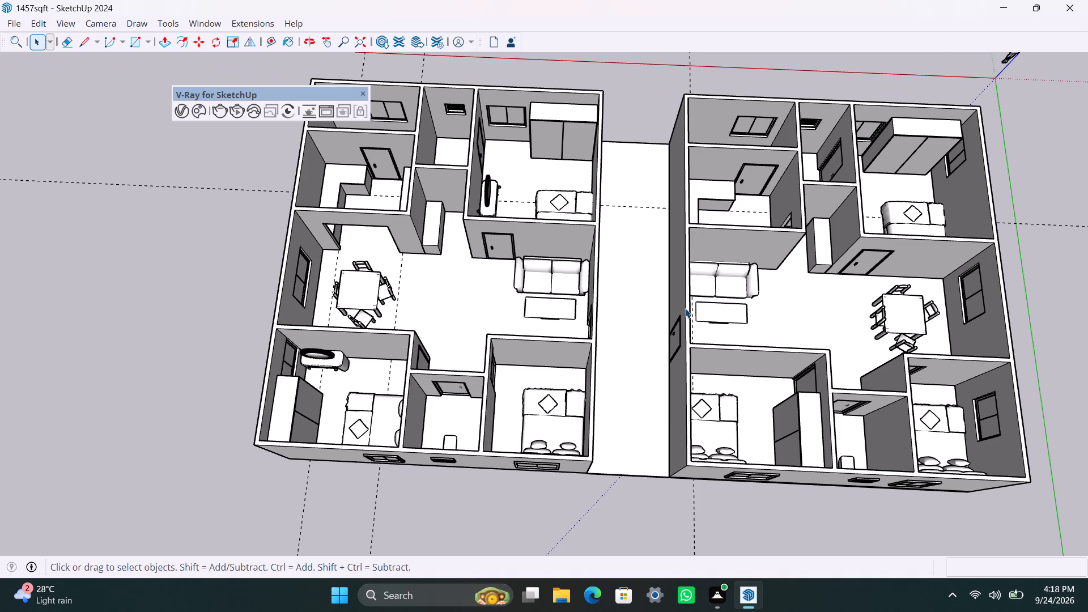
scroll(523, 318, down, 4)
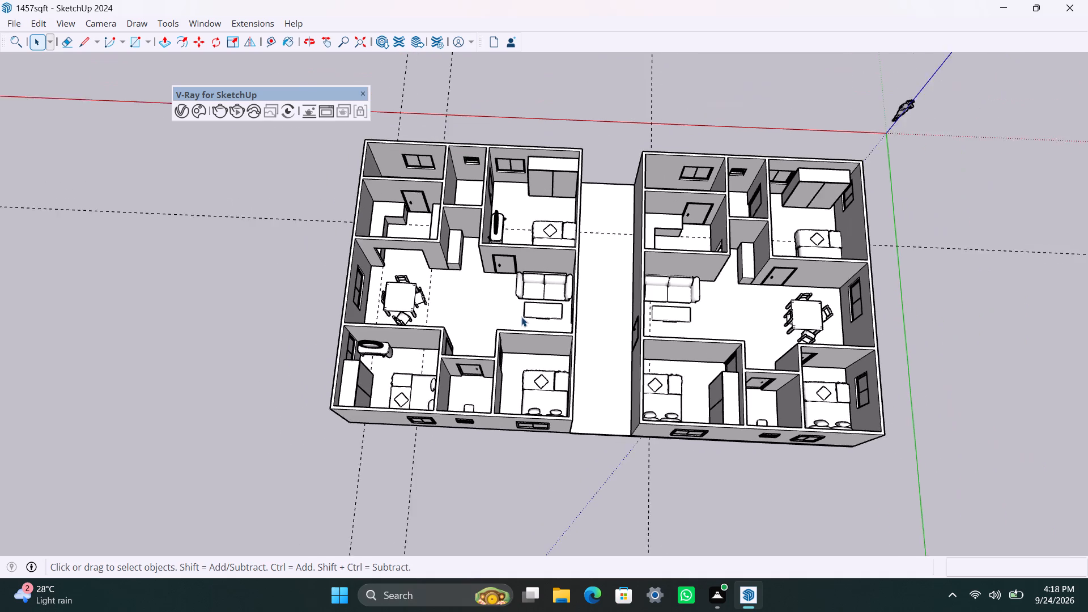
scroll(521, 316, up, 3)
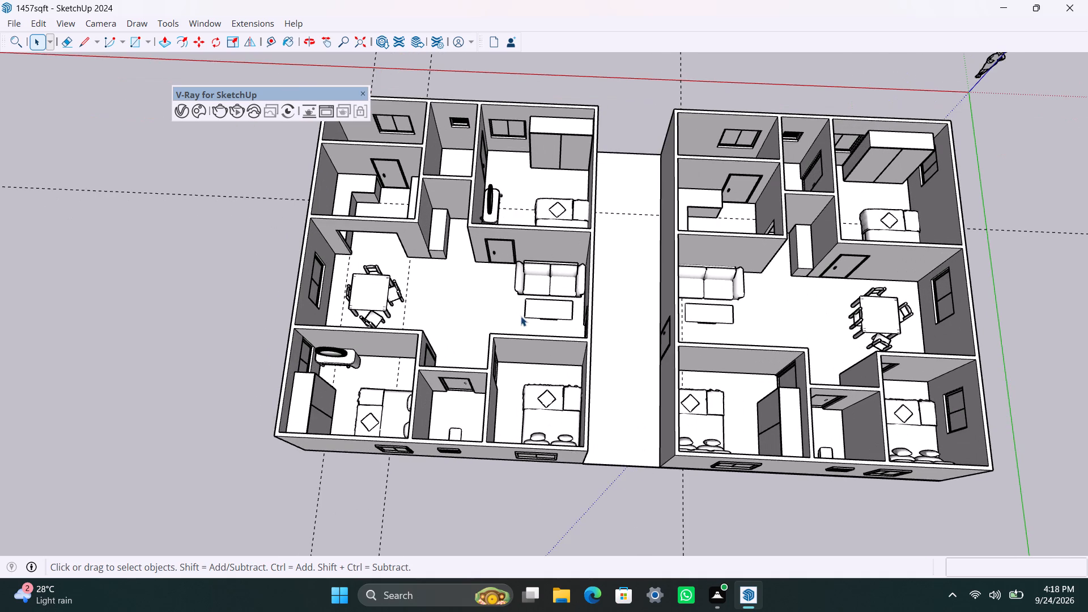
scroll(521, 316, down, 2)
middle_drag(520, 305, 517, 367)
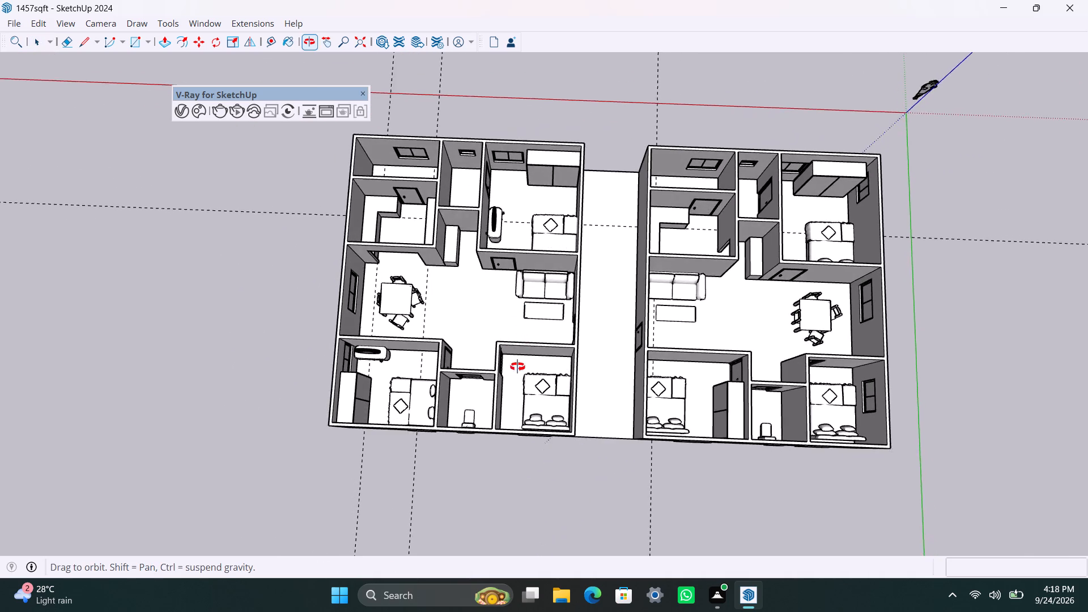
middle_drag(517, 367, 516, 396)
click(38, 22)
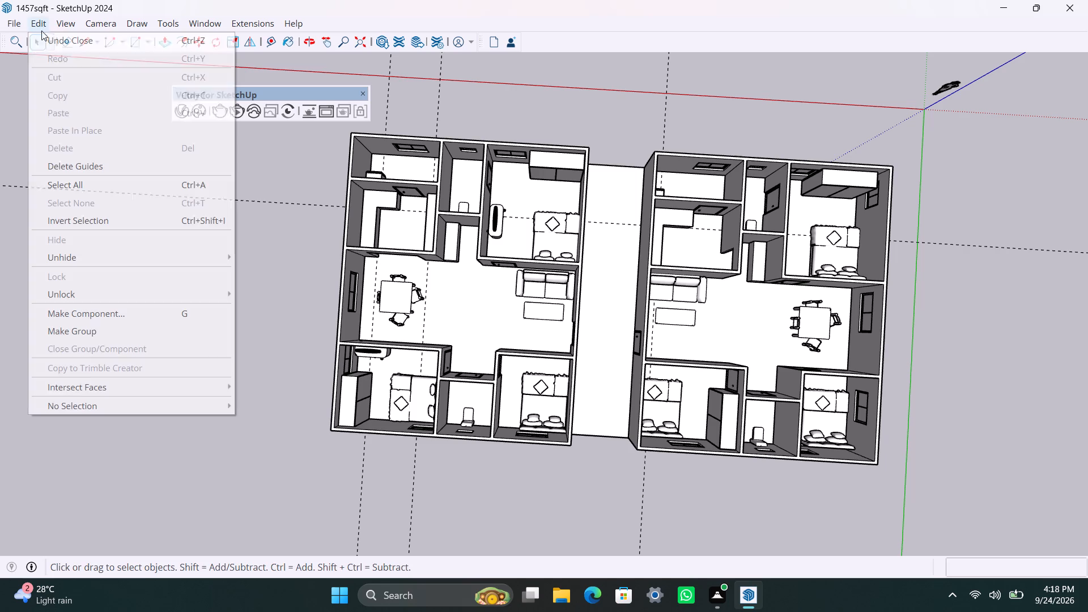
click(77, 158)
Show both furnished units in the standard Top view.
middle_drag(367, 254, 393, 265)
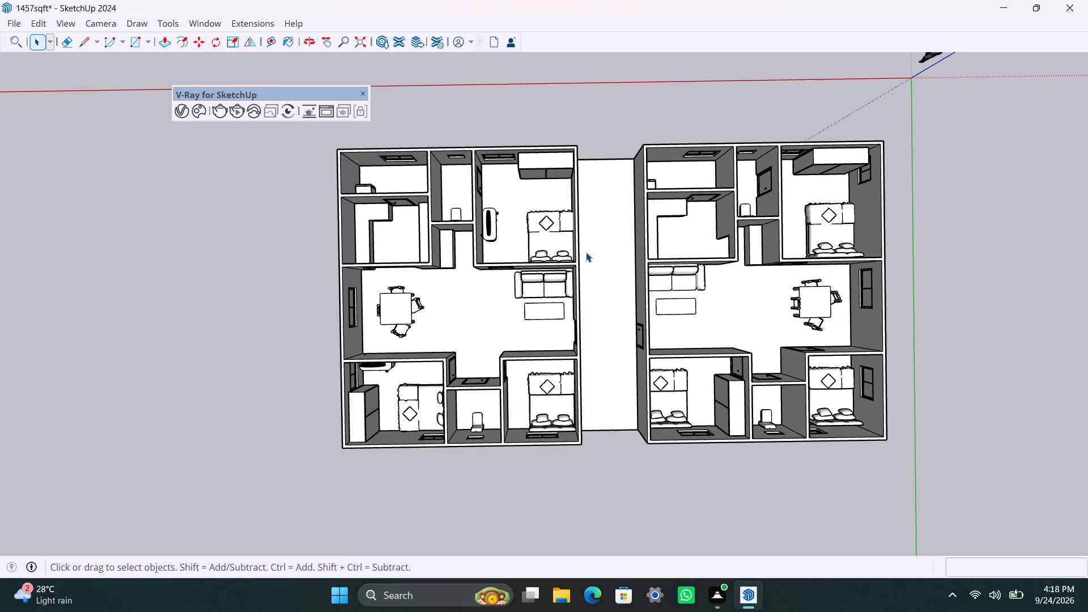
scroll(586, 252, up, 1)
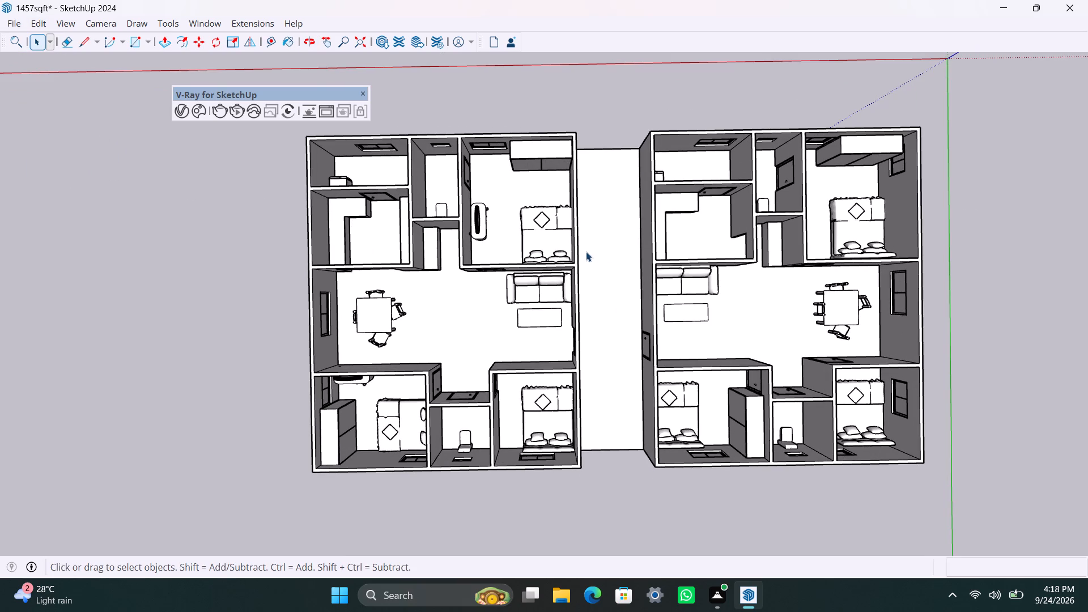
scroll(586, 252, down, 1)
scroll(586, 252, up, 1)
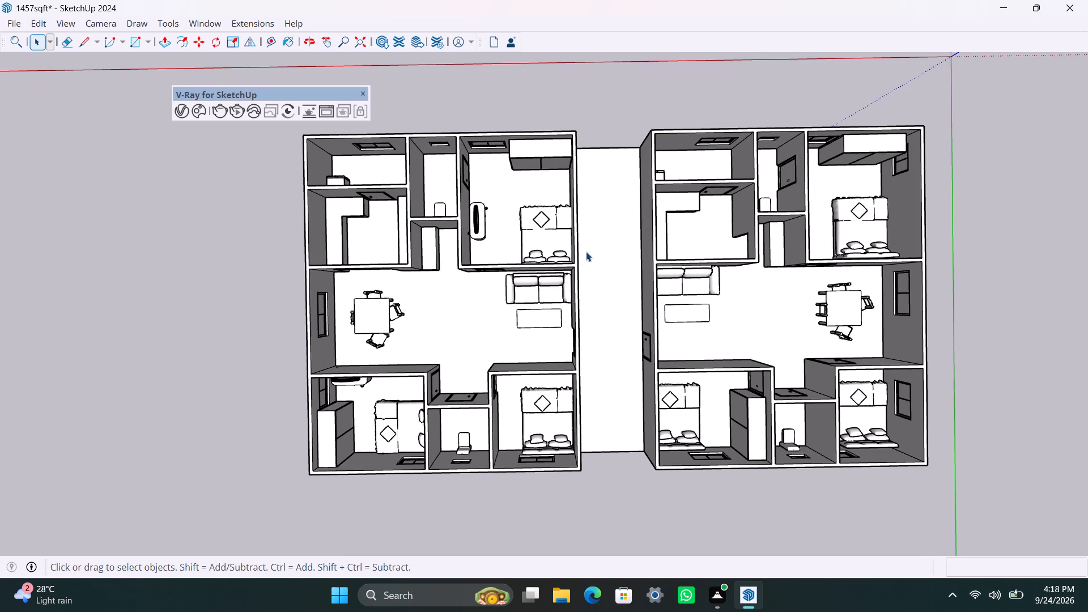
shift+middle_drag(586, 251, 495, 257)
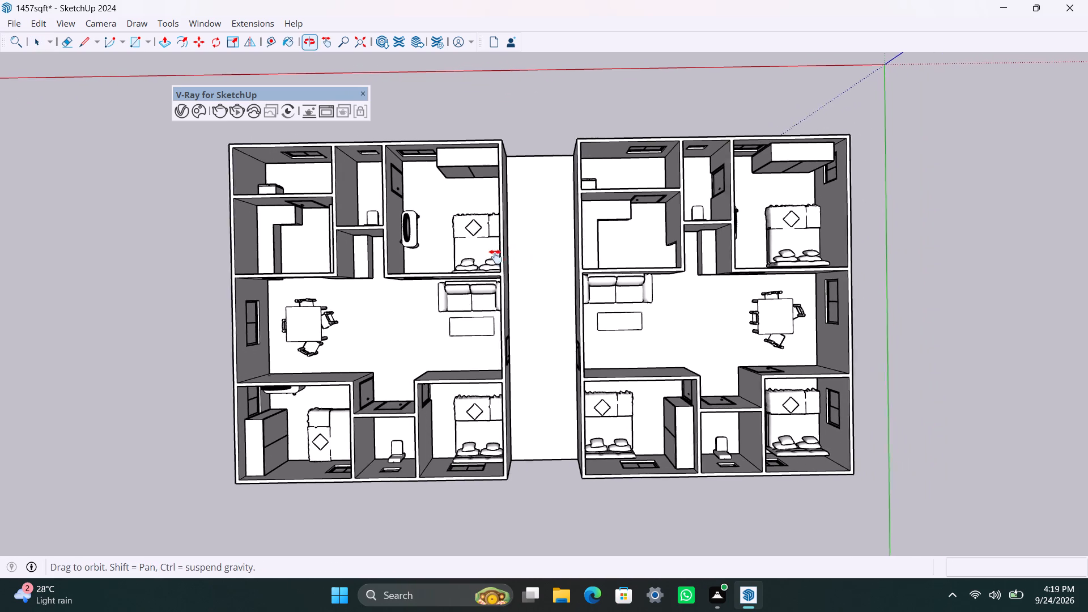
shift+middle_drag(495, 257, 496, 249)
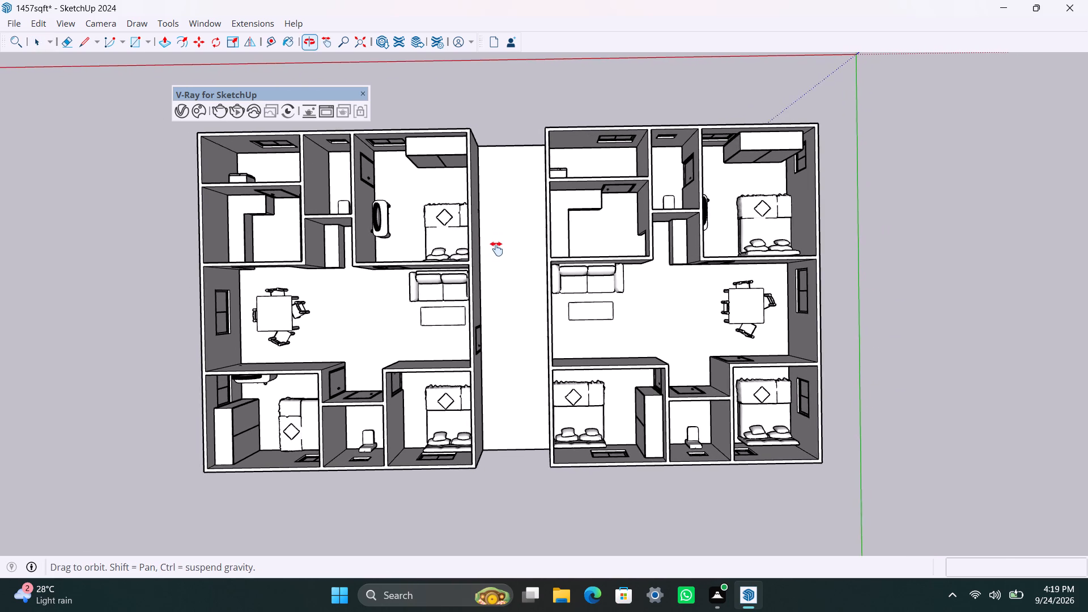
shift+middle_drag(496, 249, 508, 249)
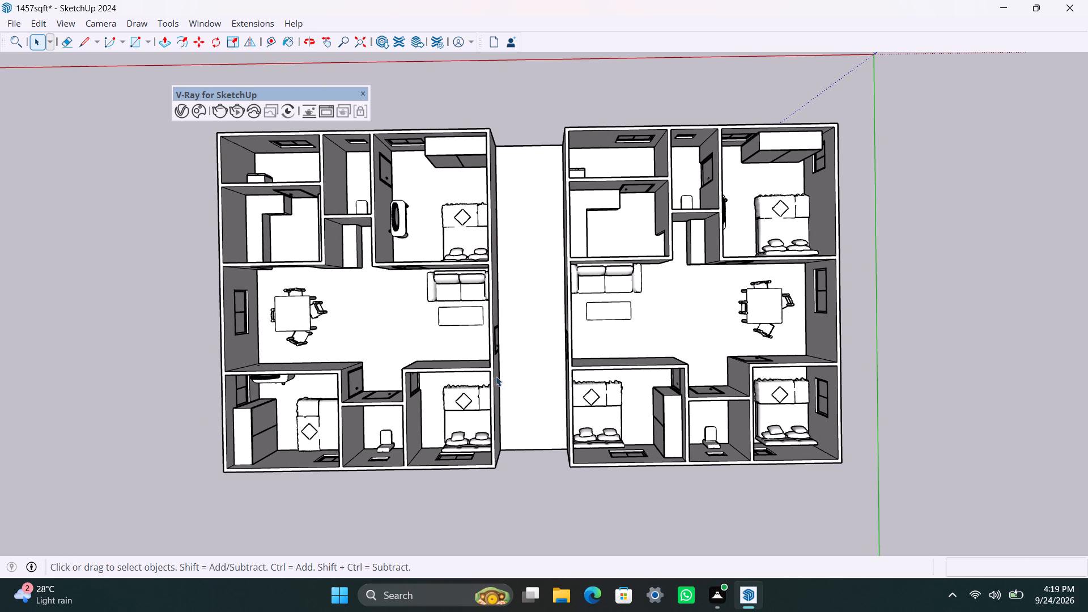
scroll(495, 376, up, 1)
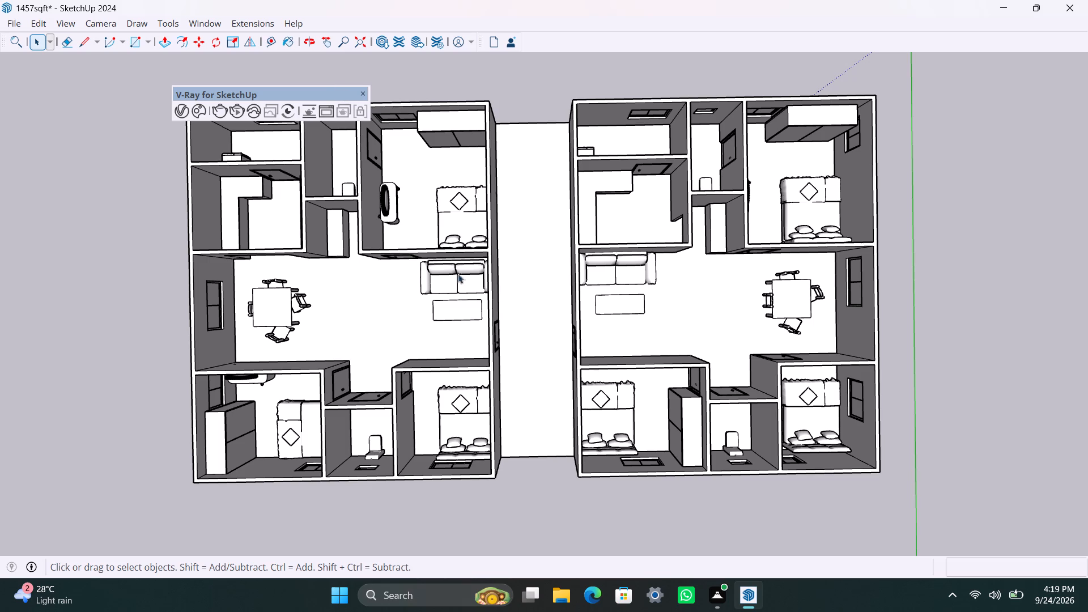
middle_drag(571, 353, 562, 362)
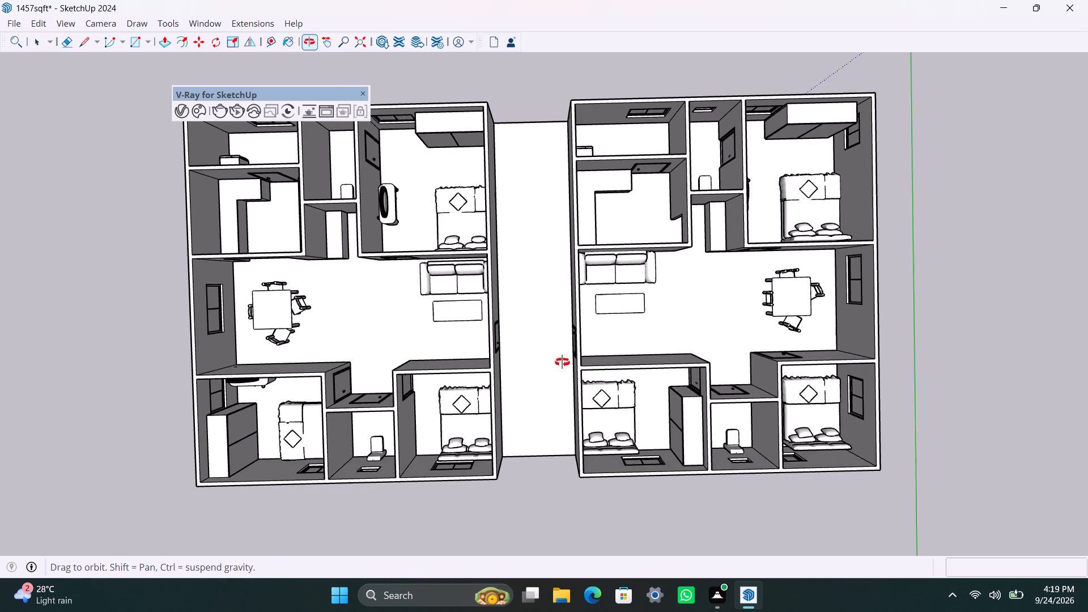
middle_drag(562, 362, 513, 331)
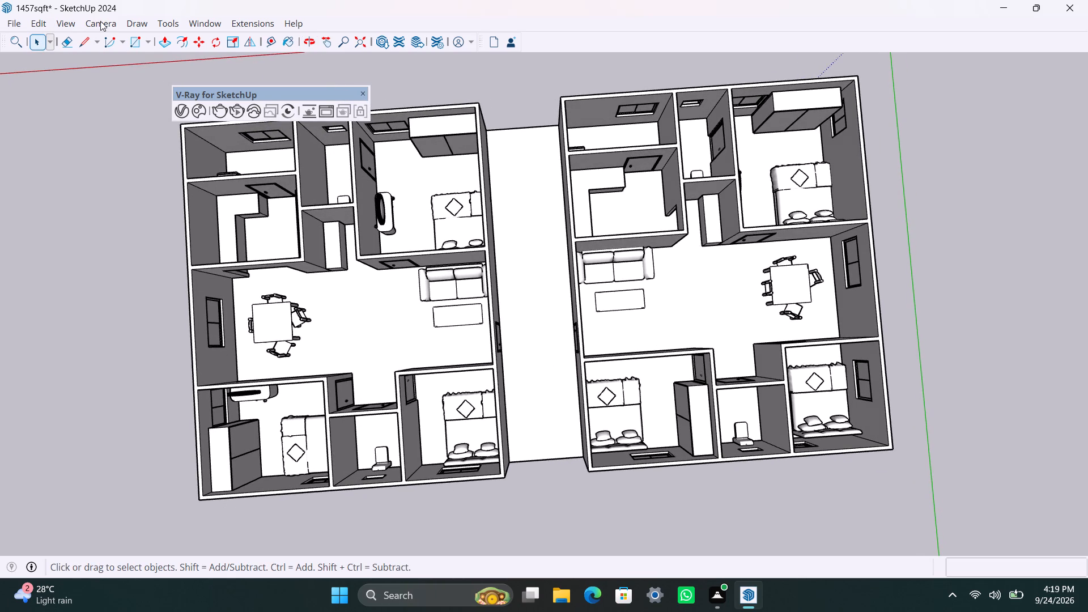
click(100, 21)
click(130, 81)
click(311, 80)
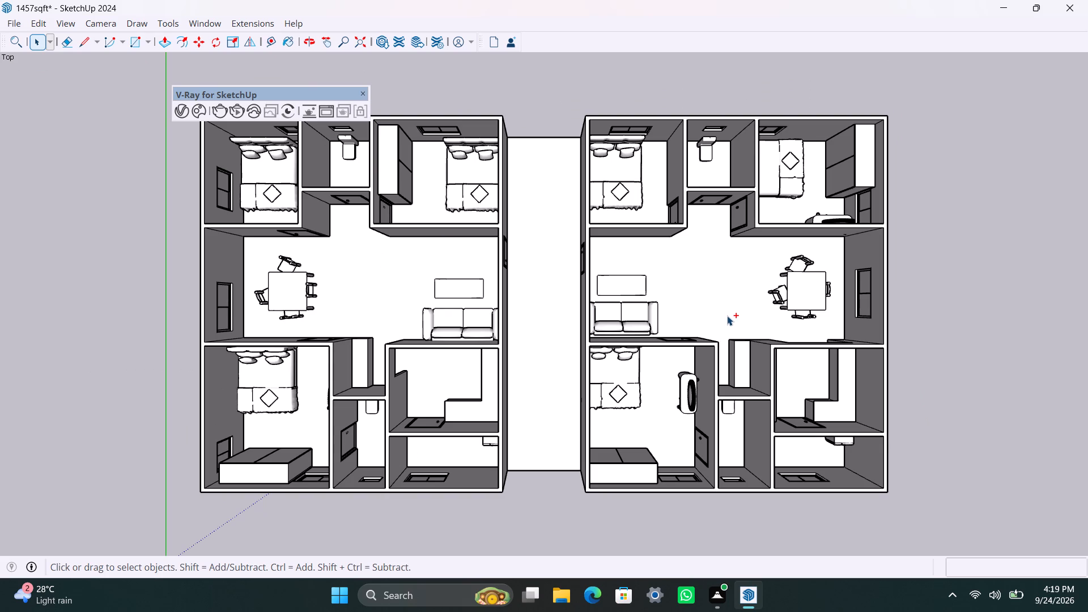
Save the model with the Top view showing.
key(ctrl+s)
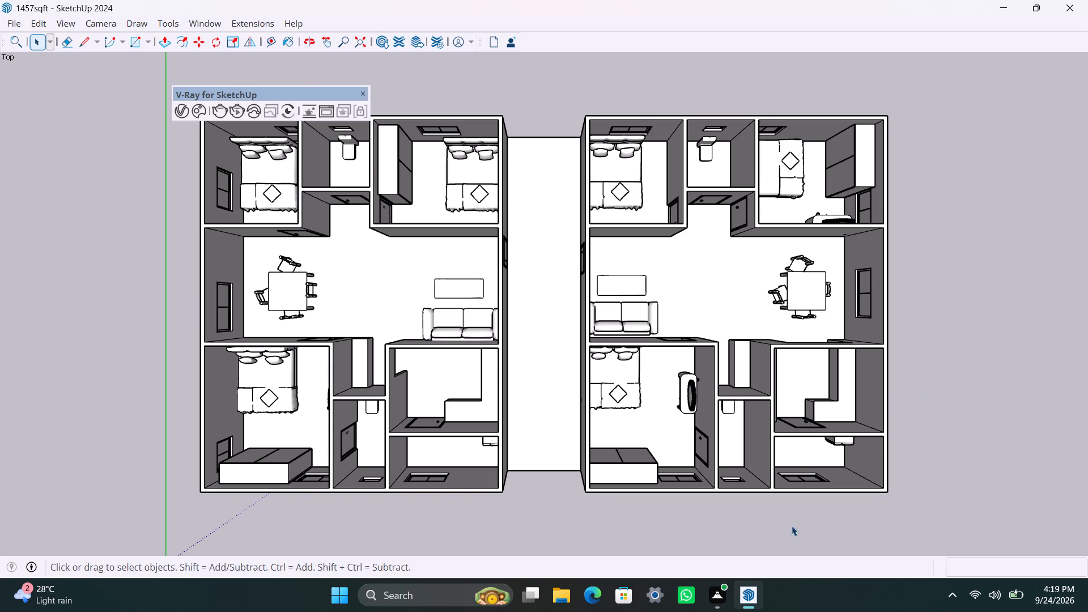
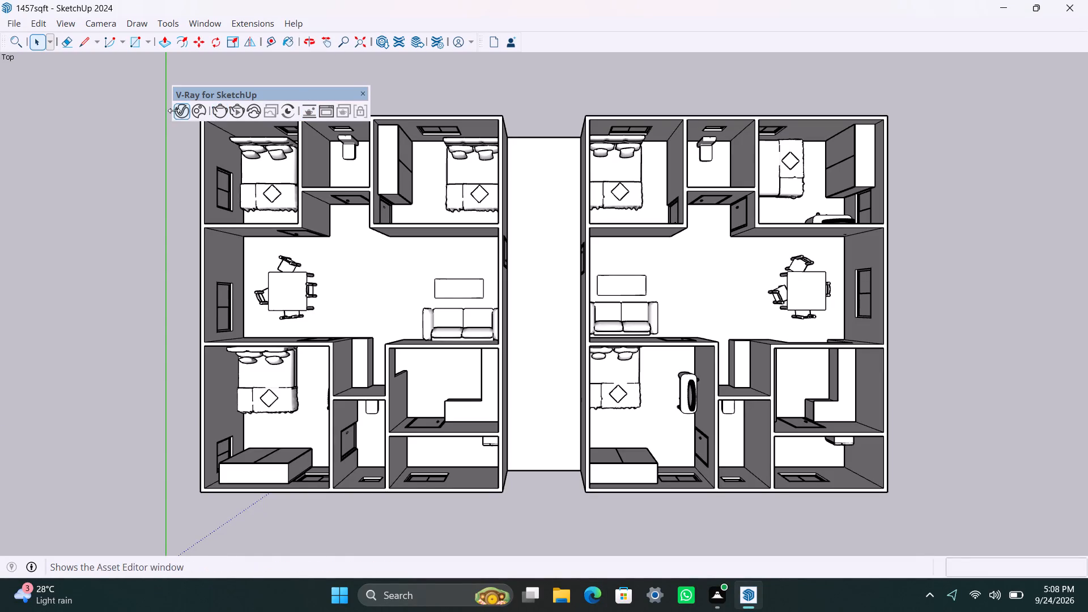
In the Chaos Cosmos browser, find the Wood flooring materials and import Two Color Maple Panels 300cm.
click(203, 115)
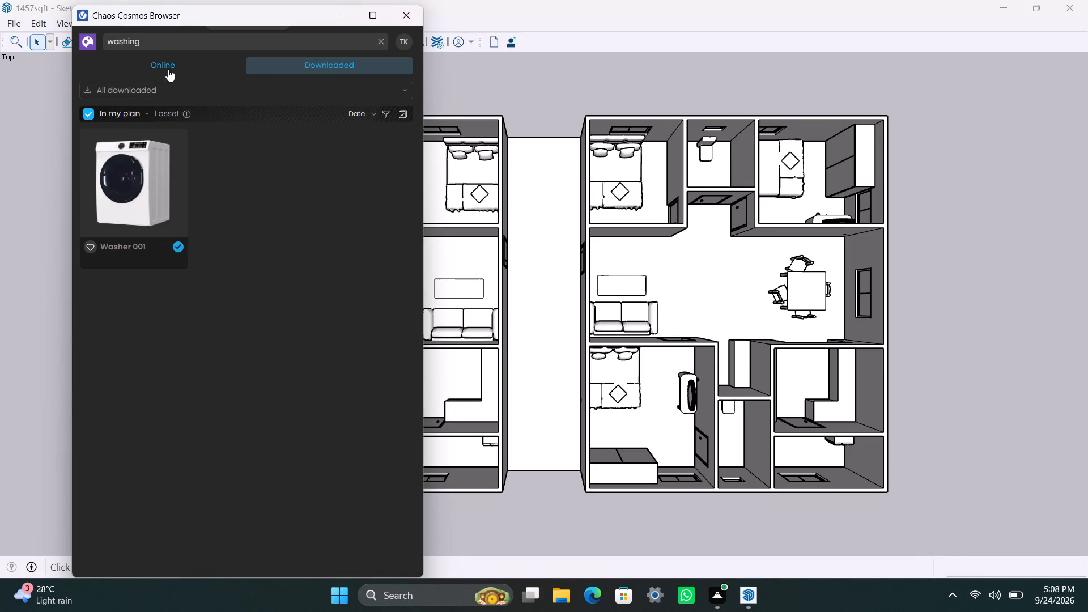
click(168, 69)
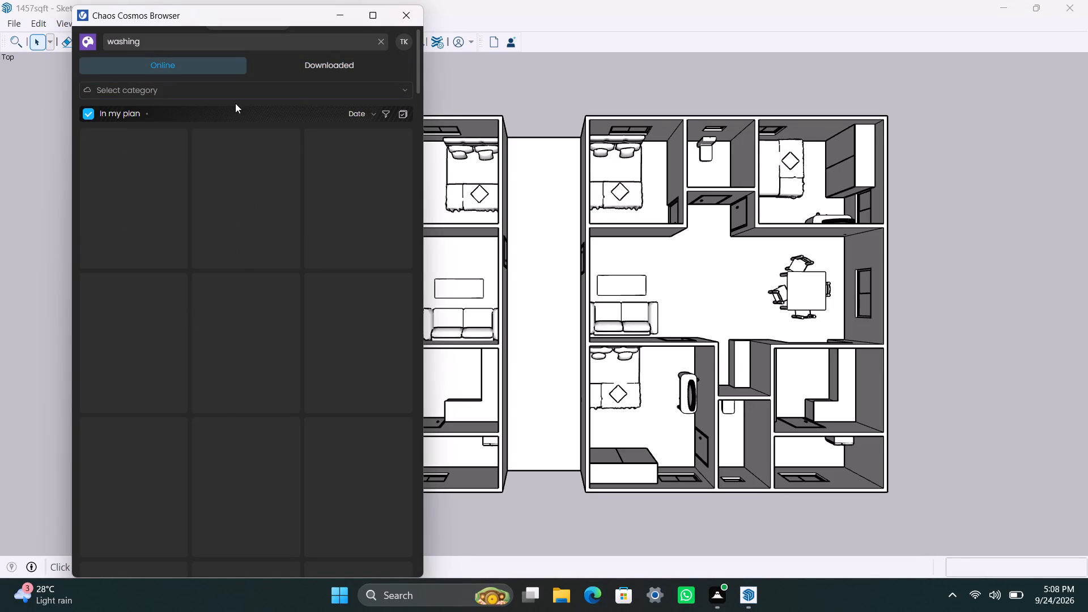
click(140, 95)
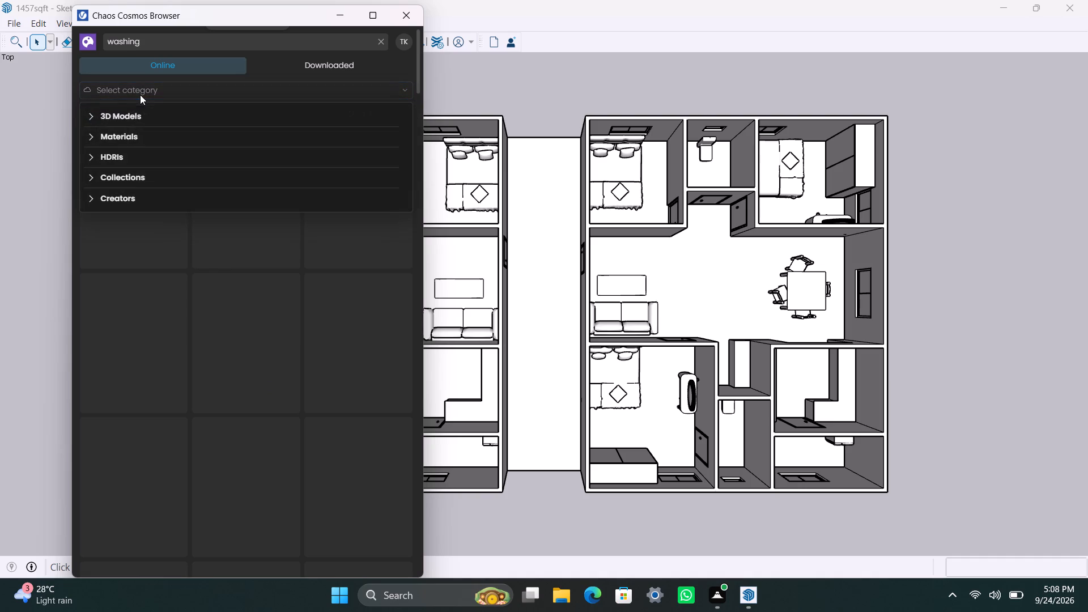
click(141, 136)
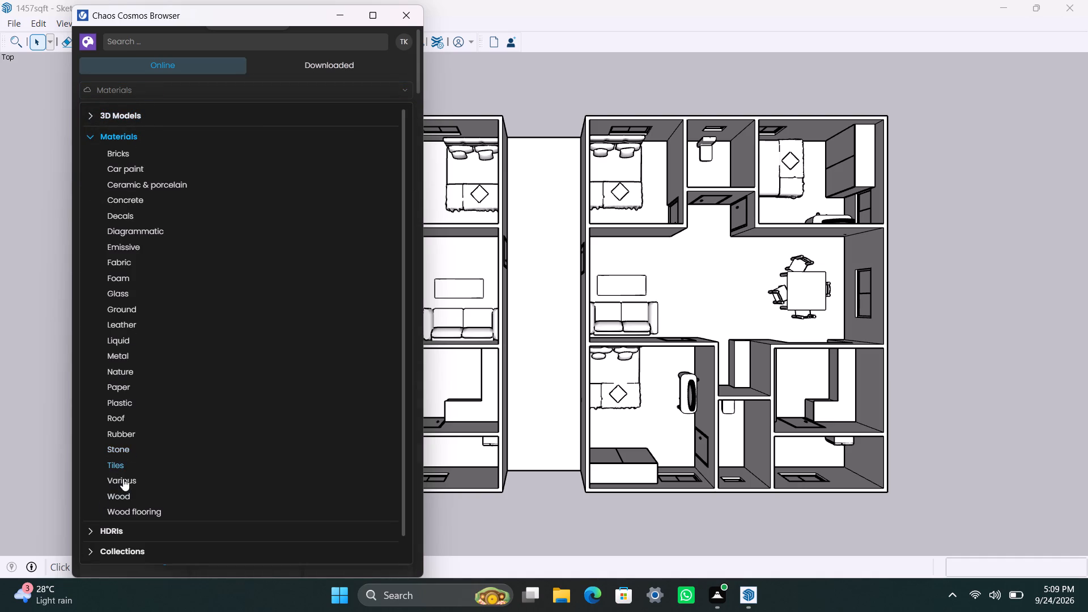
click(125, 509)
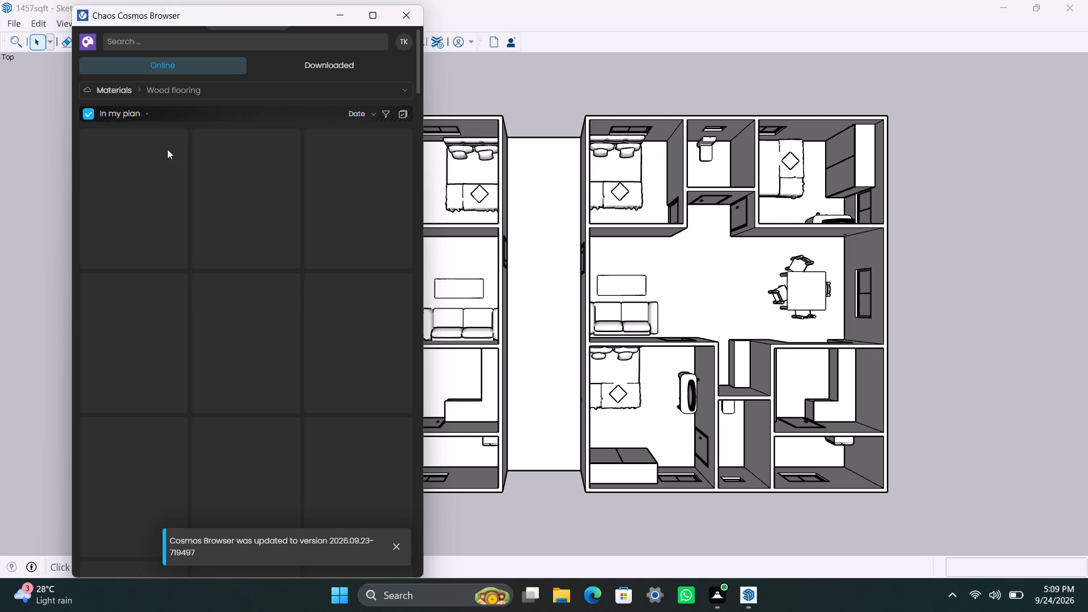
click(208, 95)
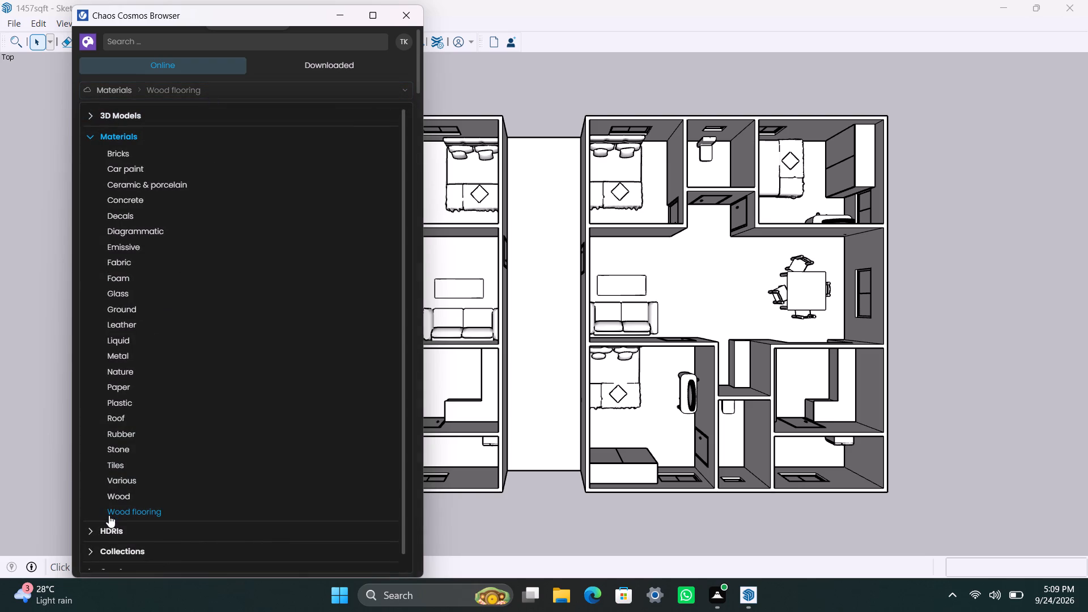
click(114, 515)
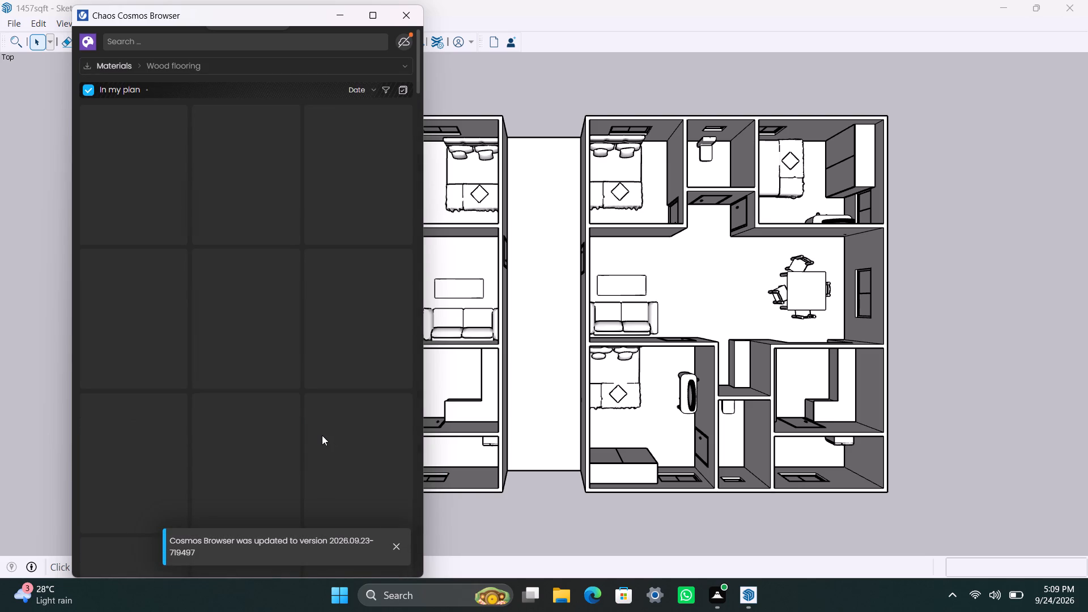
scroll(321, 435, down, 2)
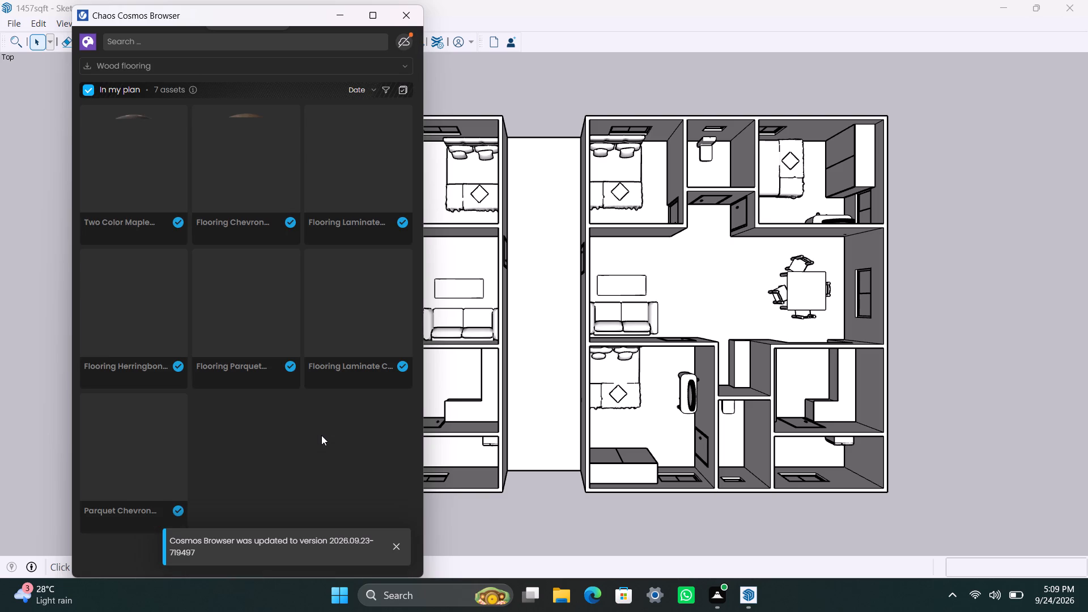
scroll(321, 435, up, 9)
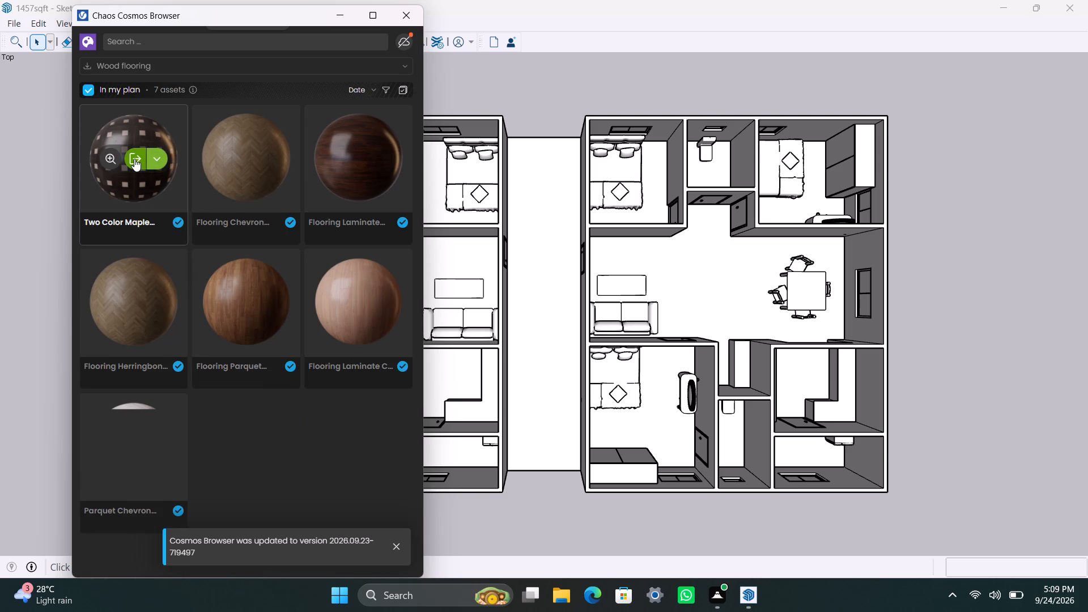
click(134, 159)
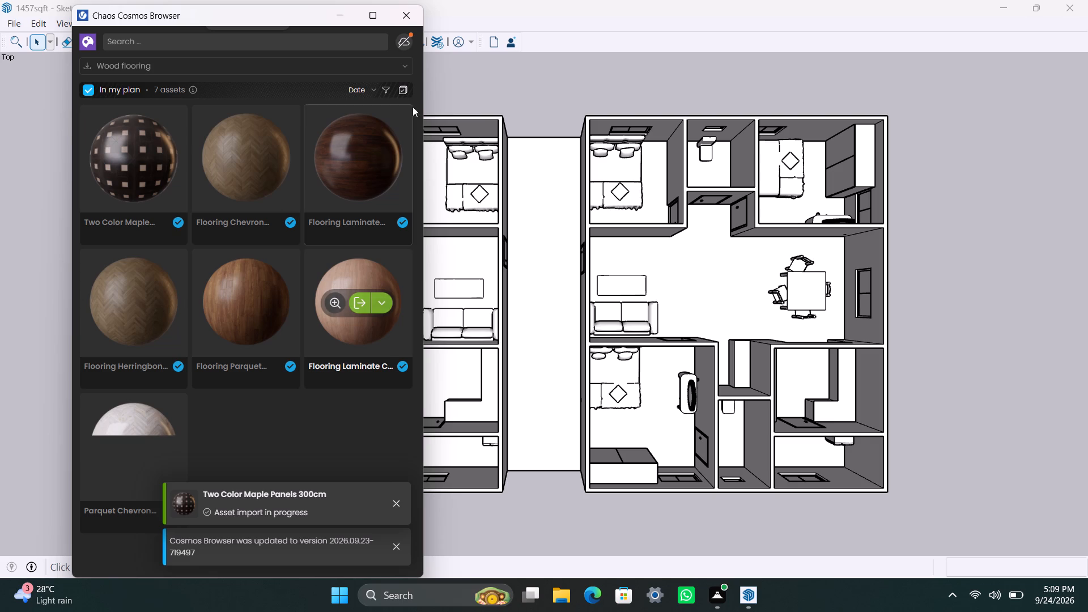
Import the Marble White SSS 100cm material from the Stone category.
click(325, 62)
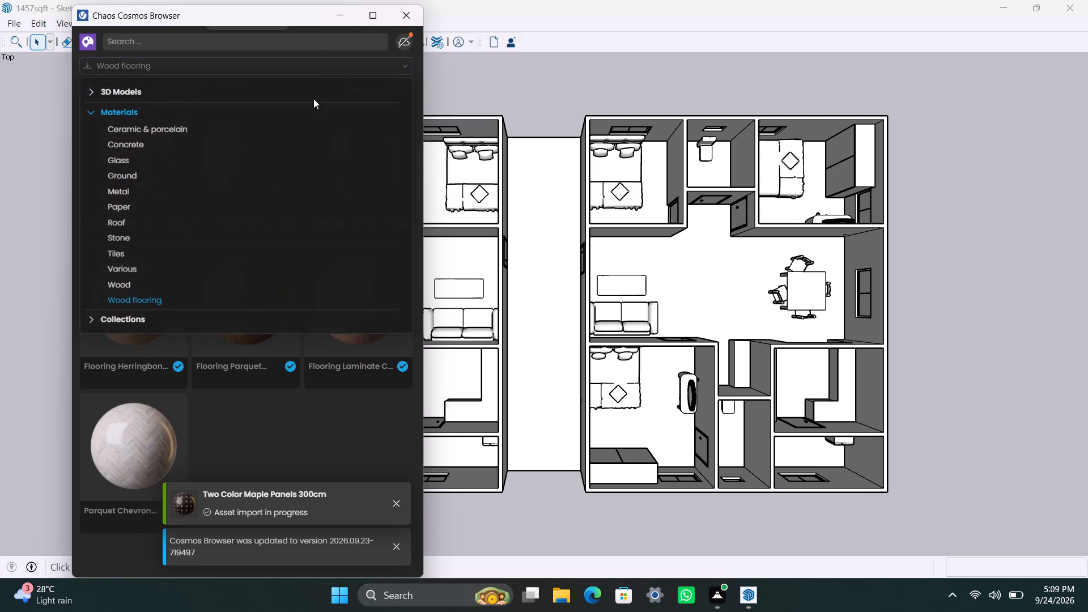
click(141, 243)
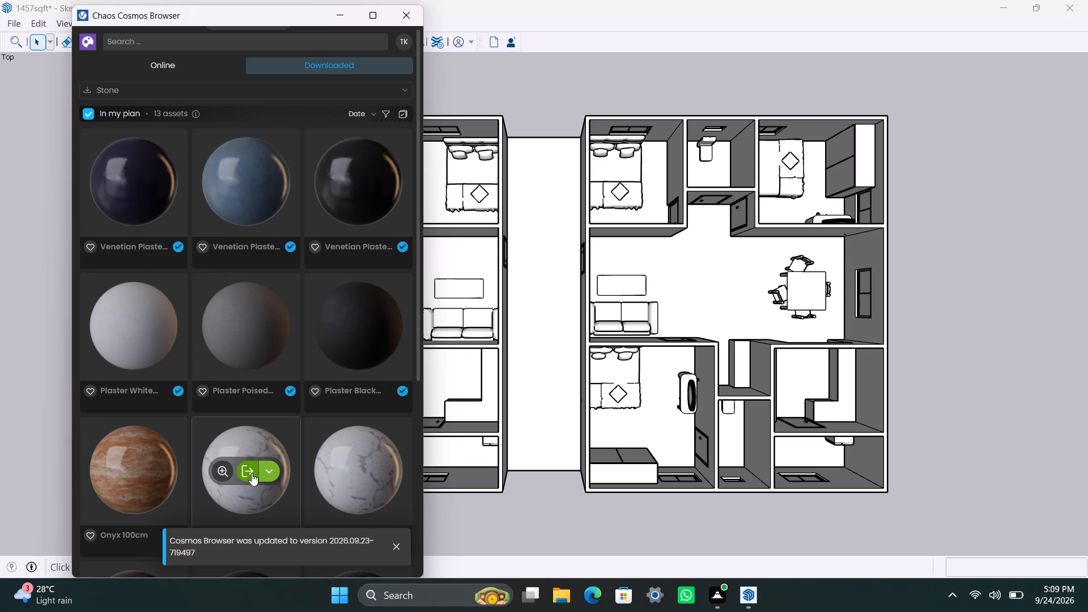
click(252, 473)
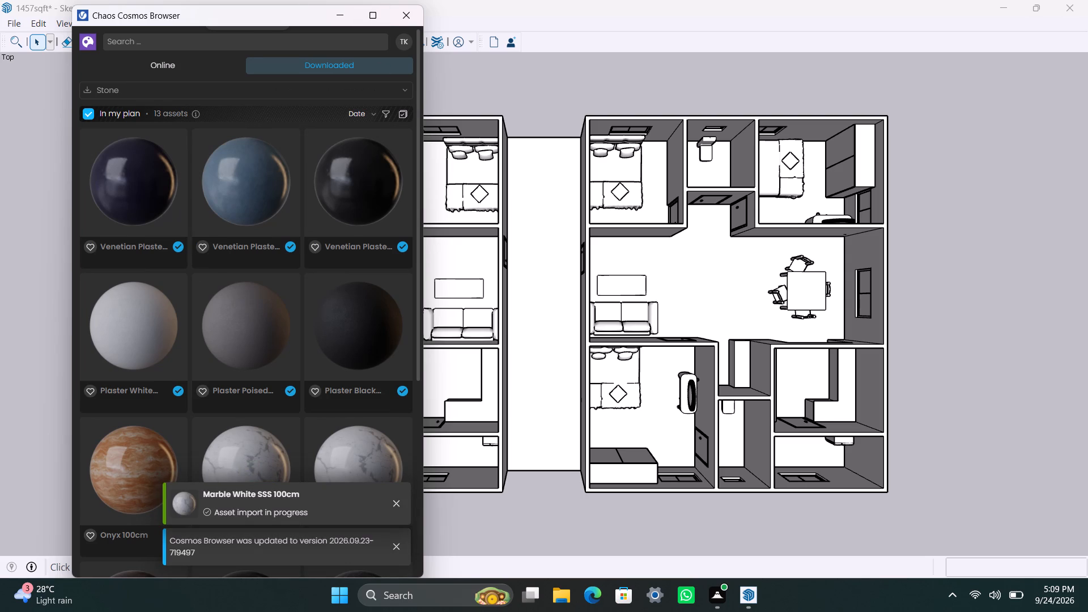
Import the Brown Tiles material from the downloaded Tiles category.
click(242, 92)
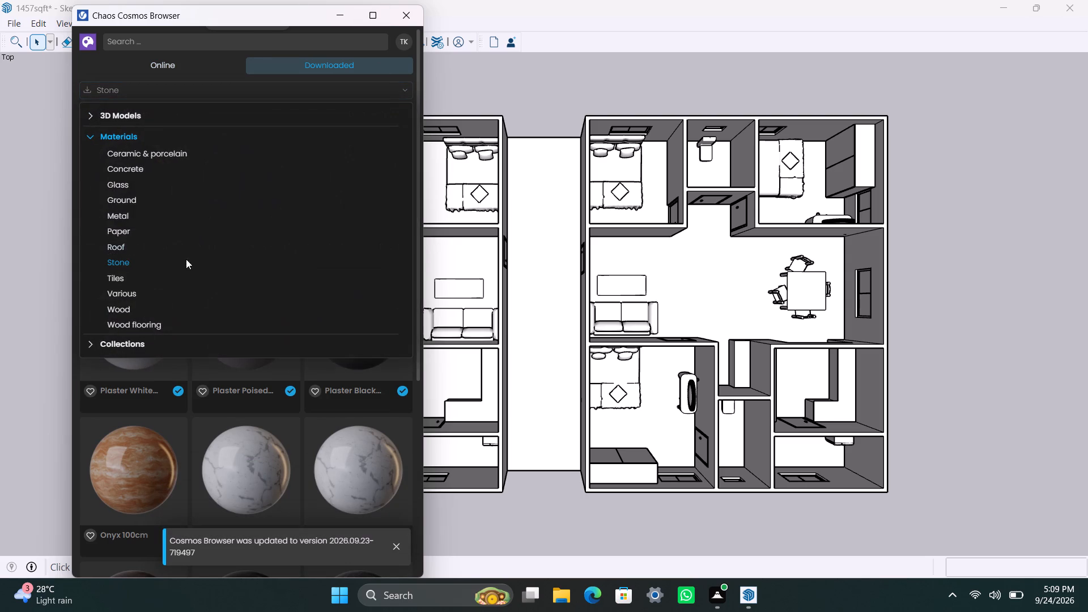
click(141, 280)
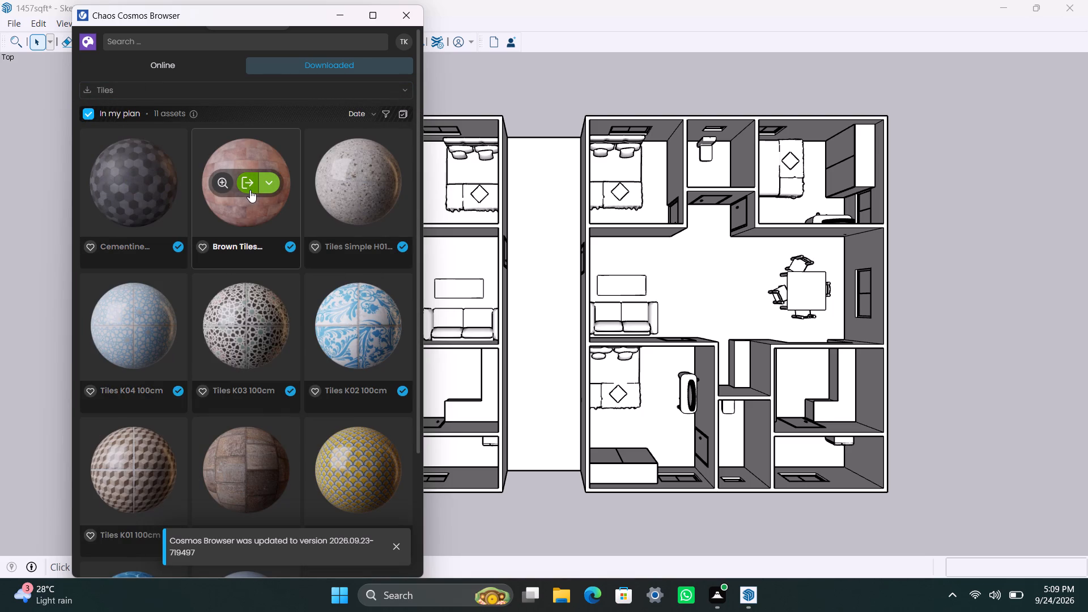
click(249, 187)
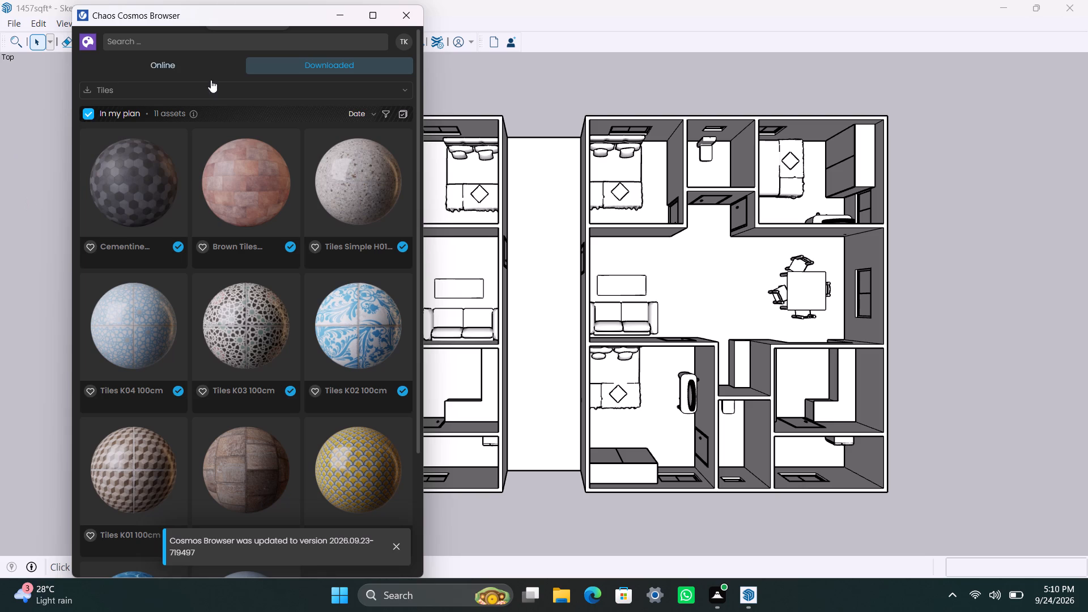
Import the Venetian Plaster Black 300cm material from the downloaded Stone category.
click(228, 93)
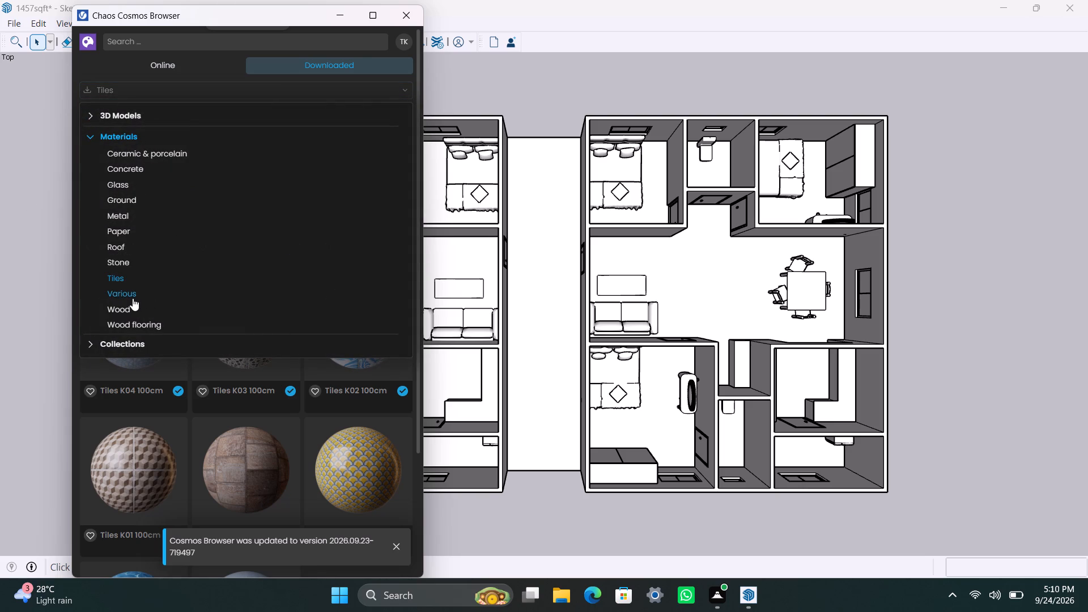
click(128, 258)
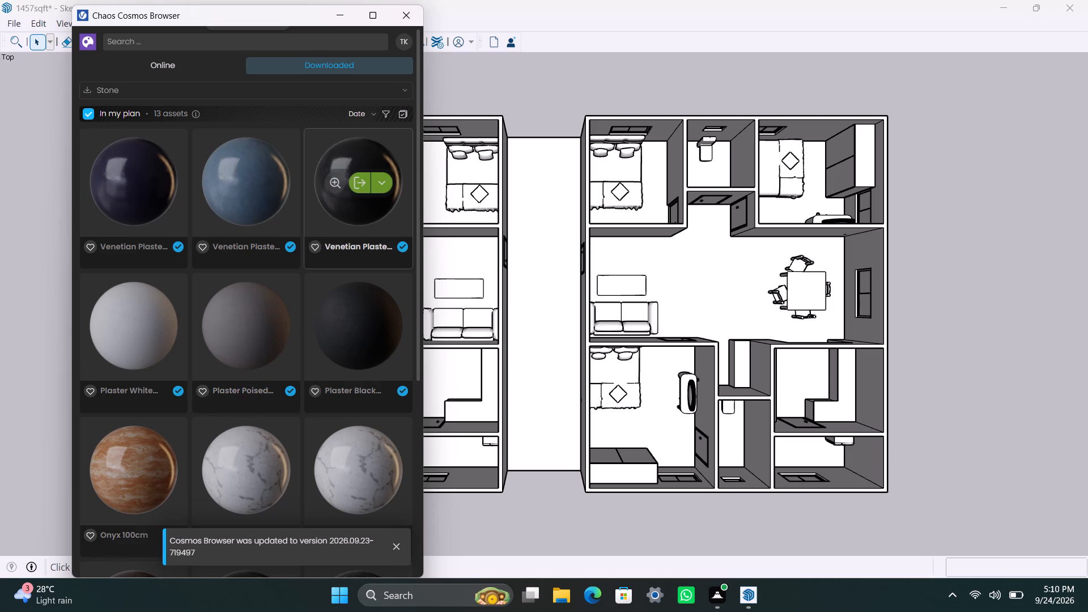
click(362, 184)
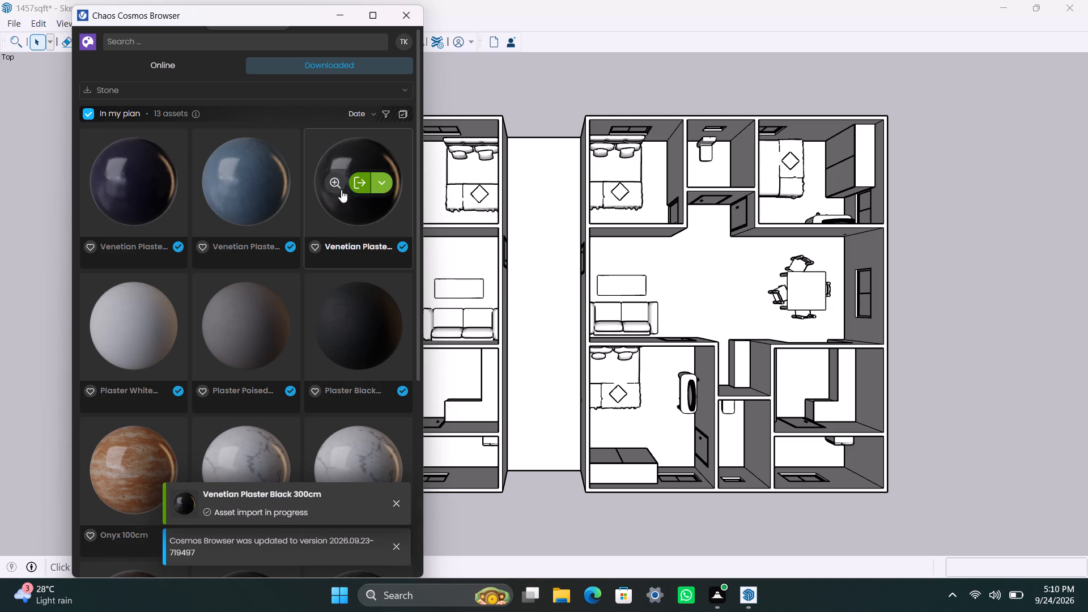
Find the plain Glass Opaque material in the online Glass category, download it and import it into the model.
click(215, 87)
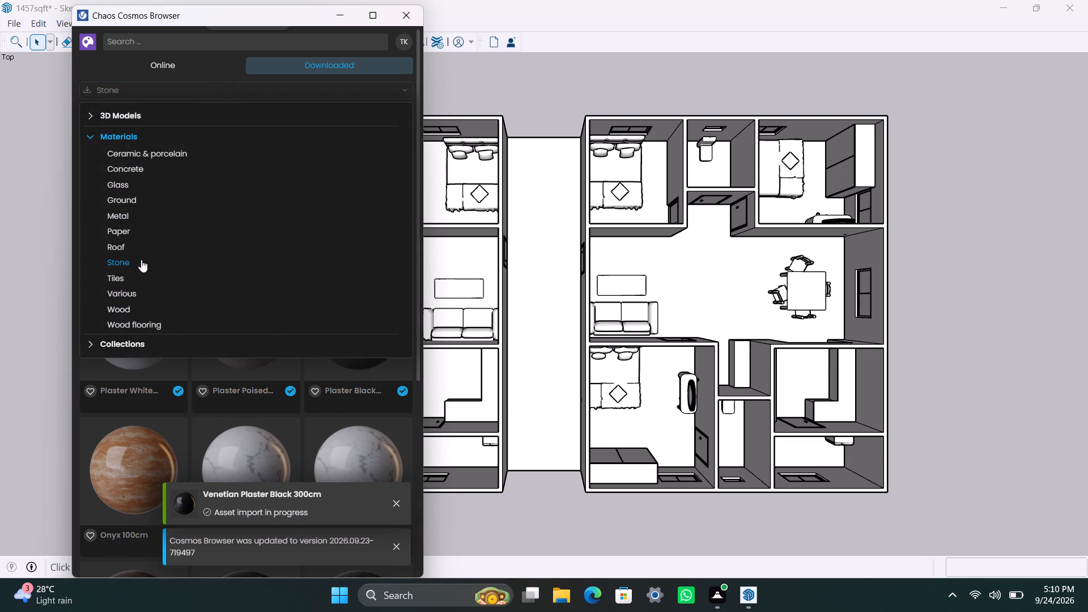
click(163, 68)
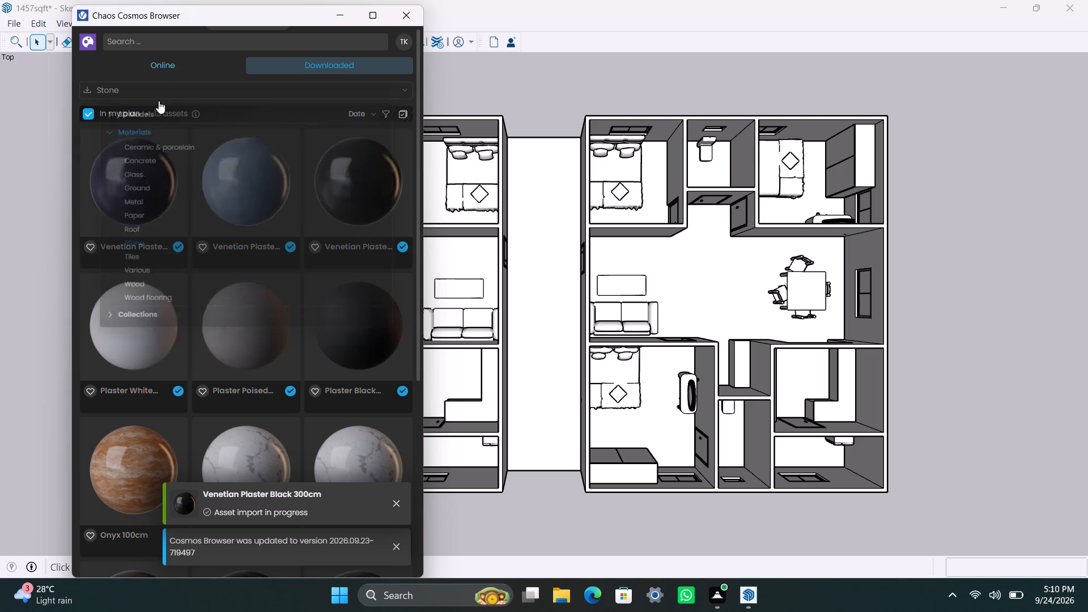
click(171, 61)
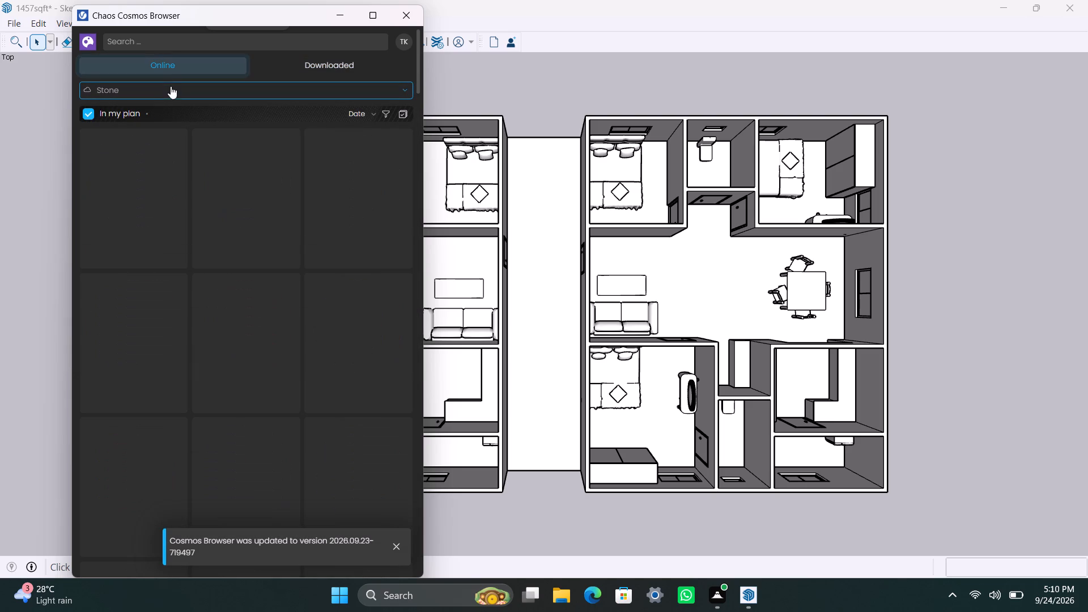
click(171, 88)
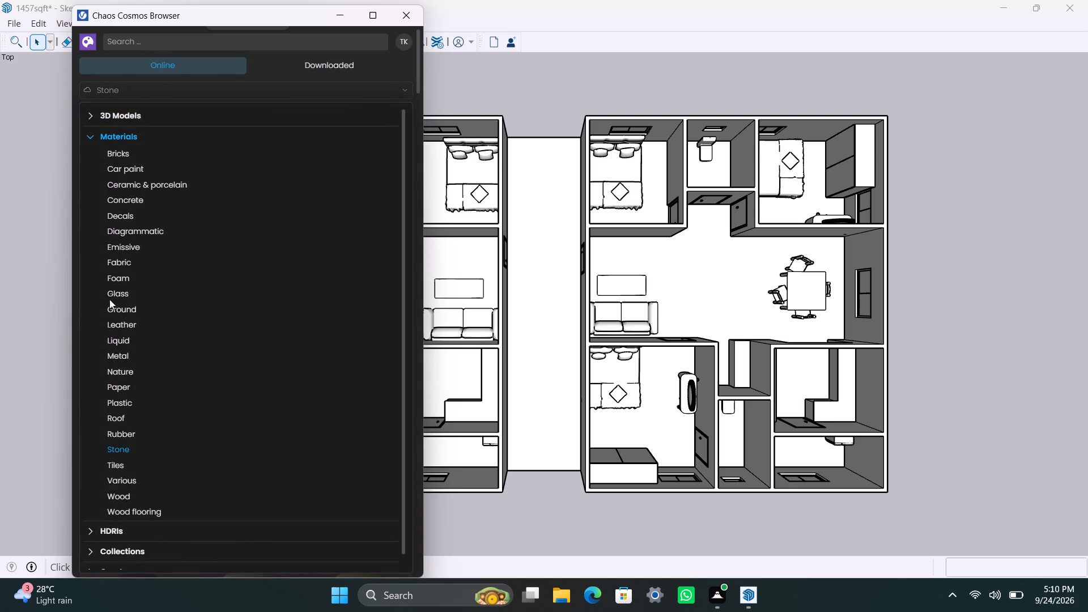
click(115, 294)
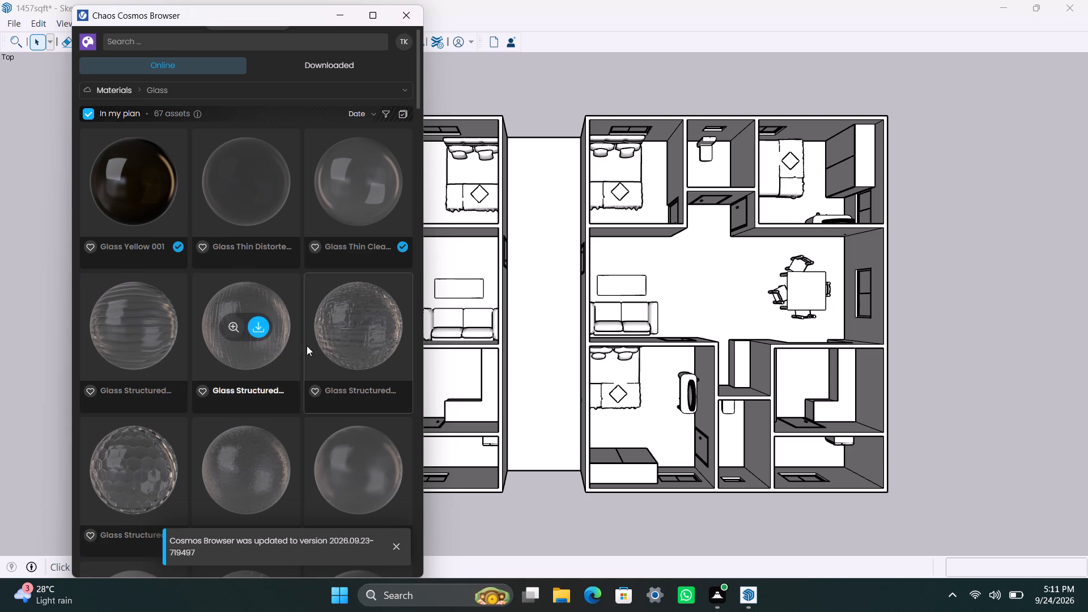
scroll(231, 461, down, 2)
scroll(286, 446, down, 1)
scroll(333, 420, down, 2)
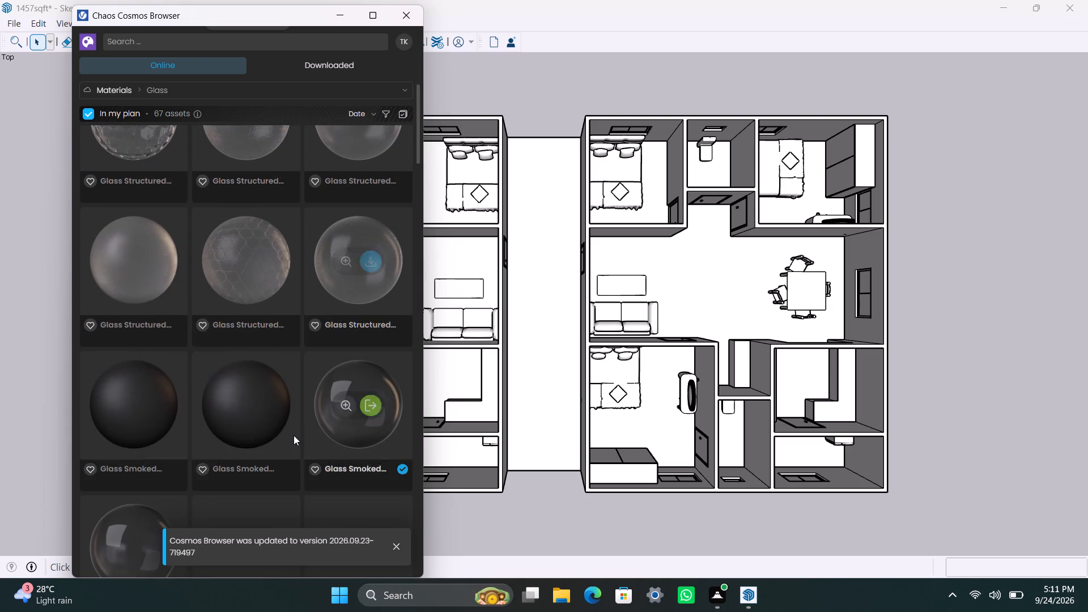
scroll(291, 437, down, 3)
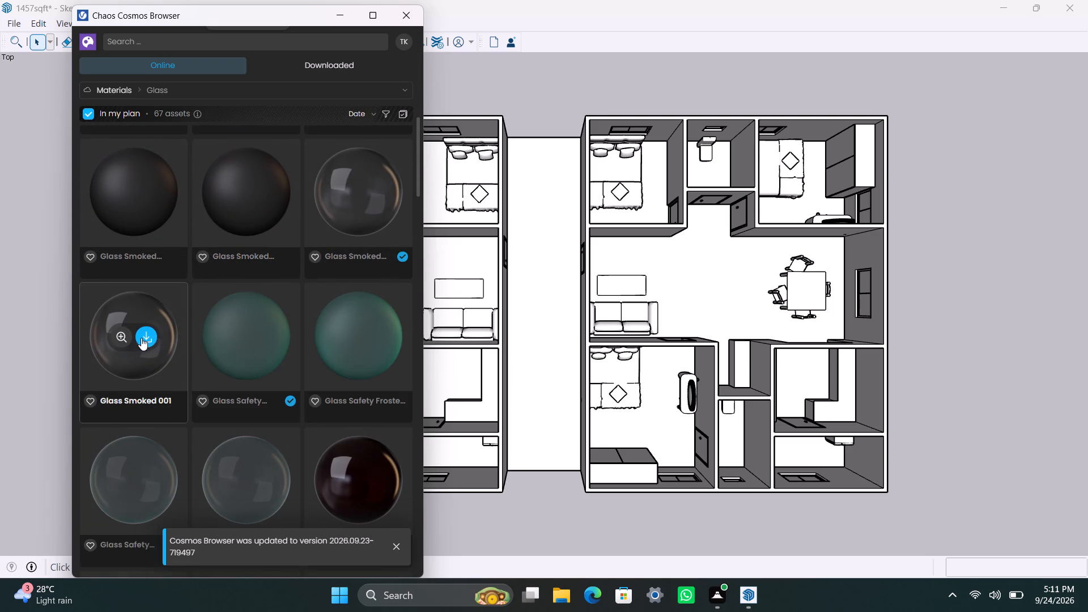
scroll(254, 491, down, 2)
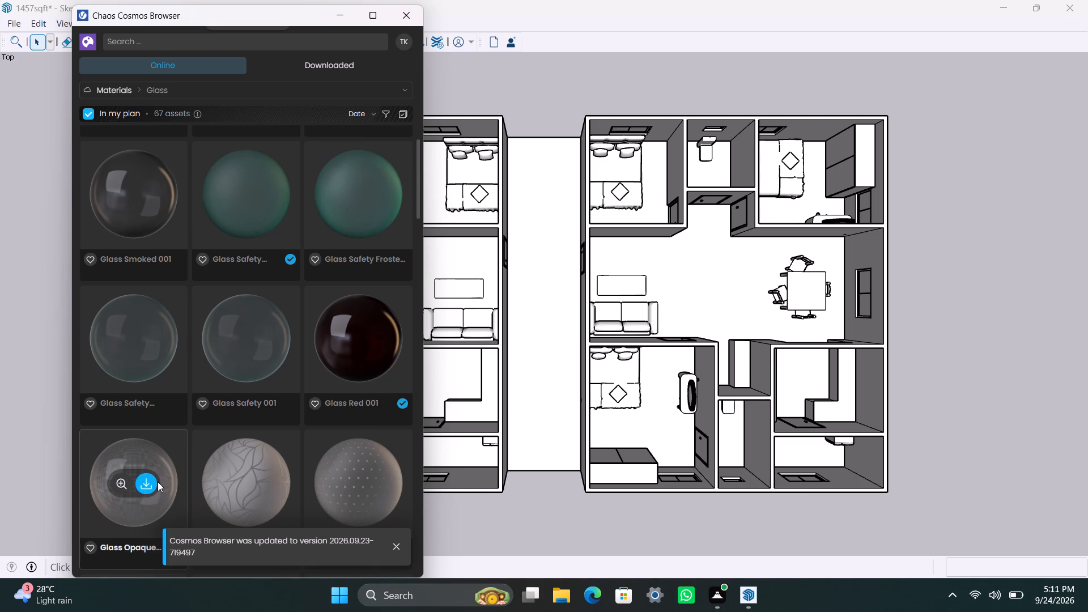
scroll(143, 481, down, 1)
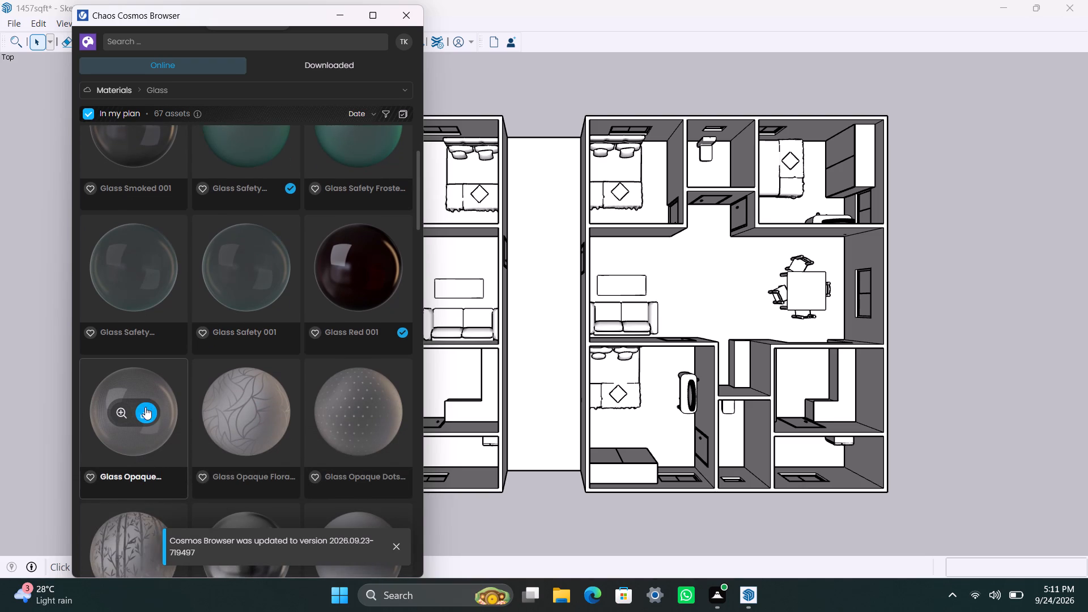
click(145, 415)
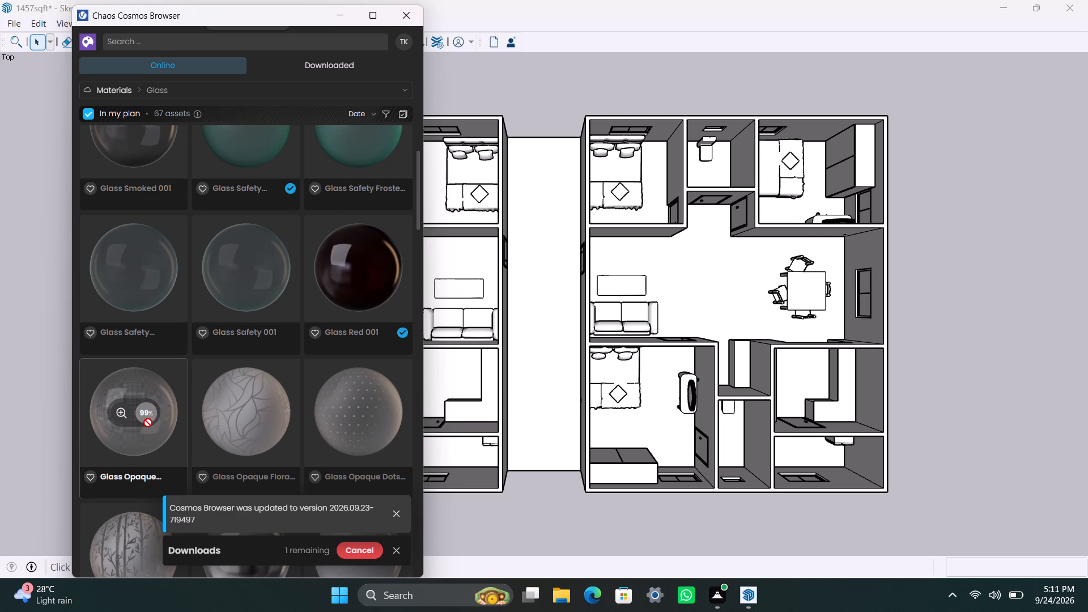
click(138, 415)
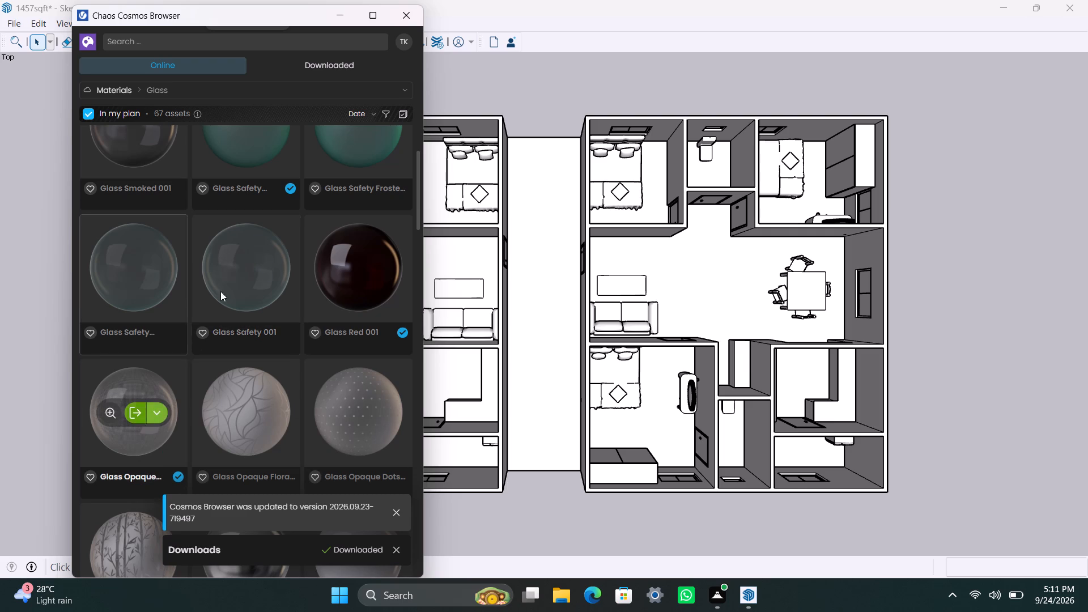
Import the downloaded dark blue-grey metal material from the online Metal category.
click(311, 88)
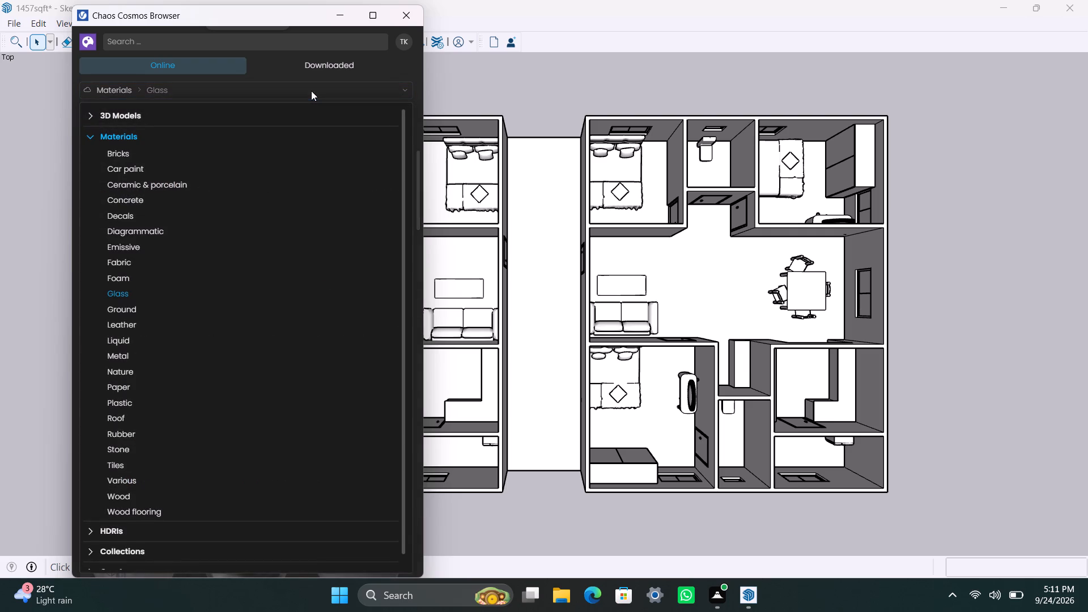
click(129, 352)
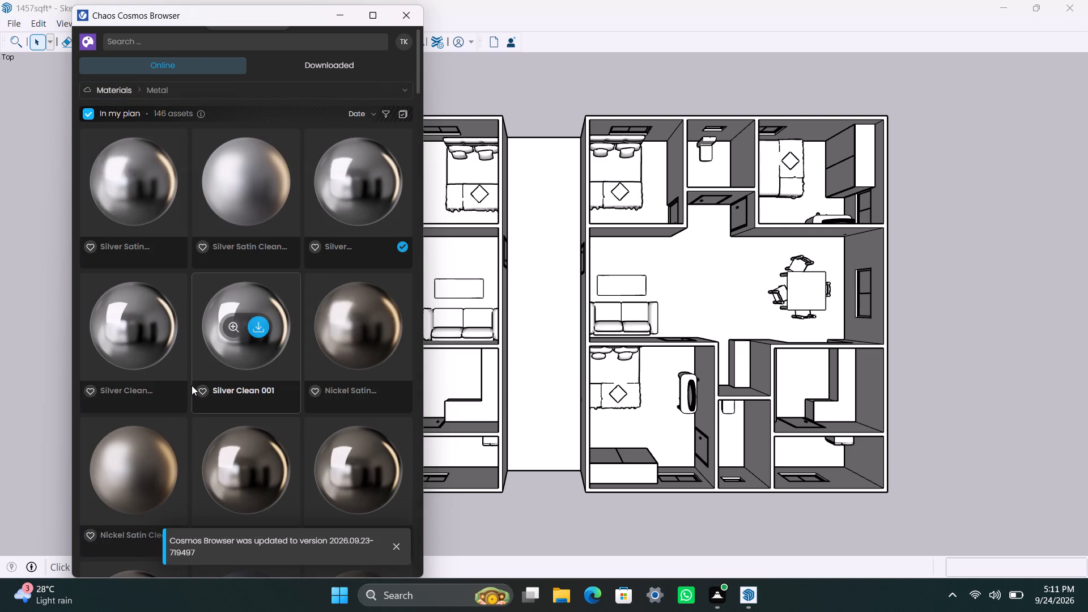
scroll(179, 442, down, 4)
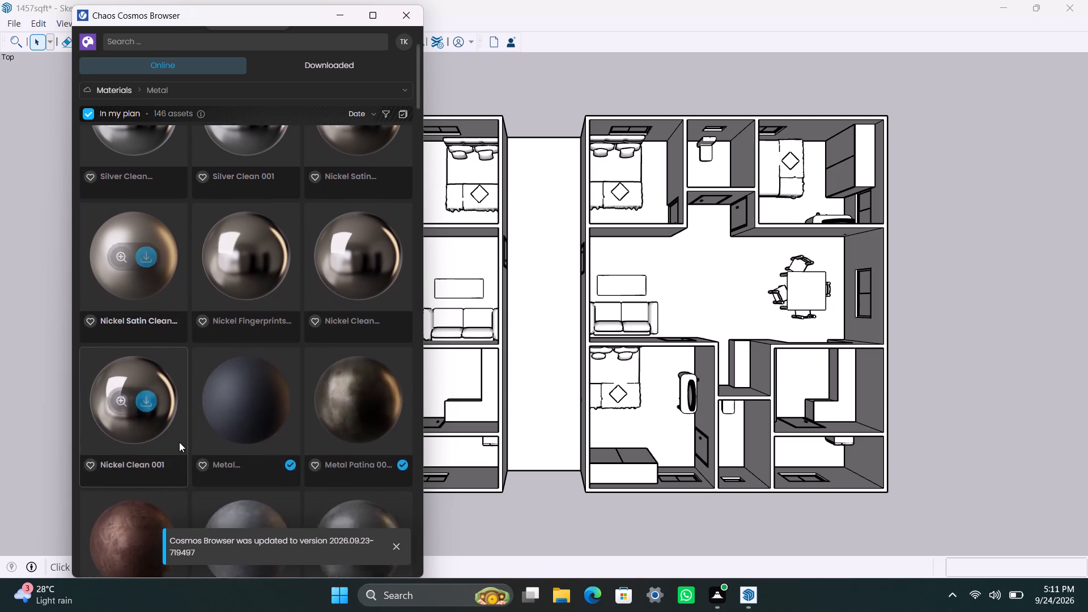
click(246, 333)
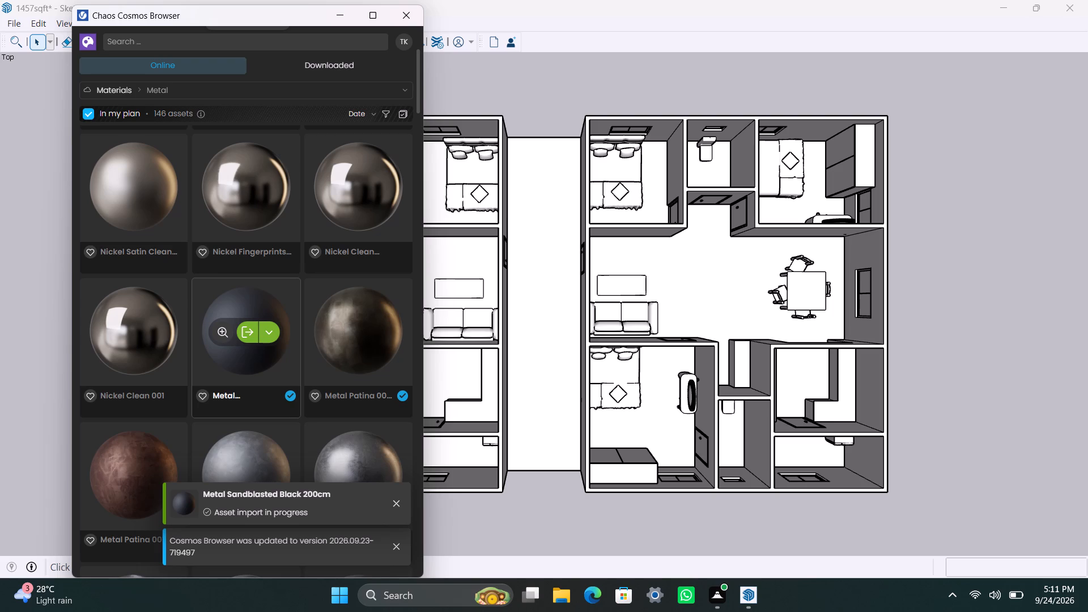
Browse the online Decals and Diagrammatic material categories for a suitable material.
click(279, 93)
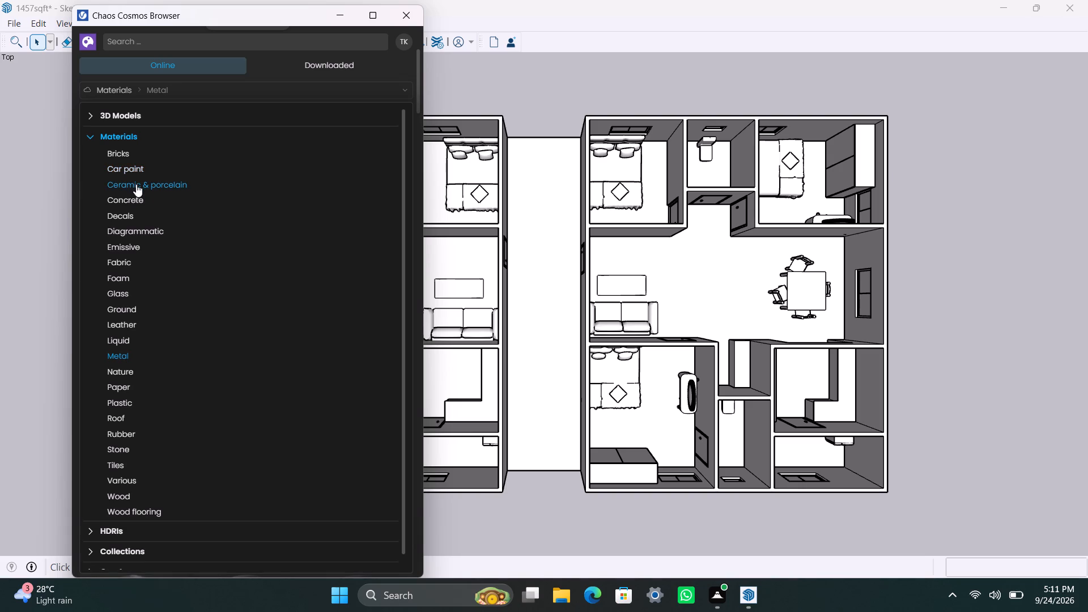
click(130, 212)
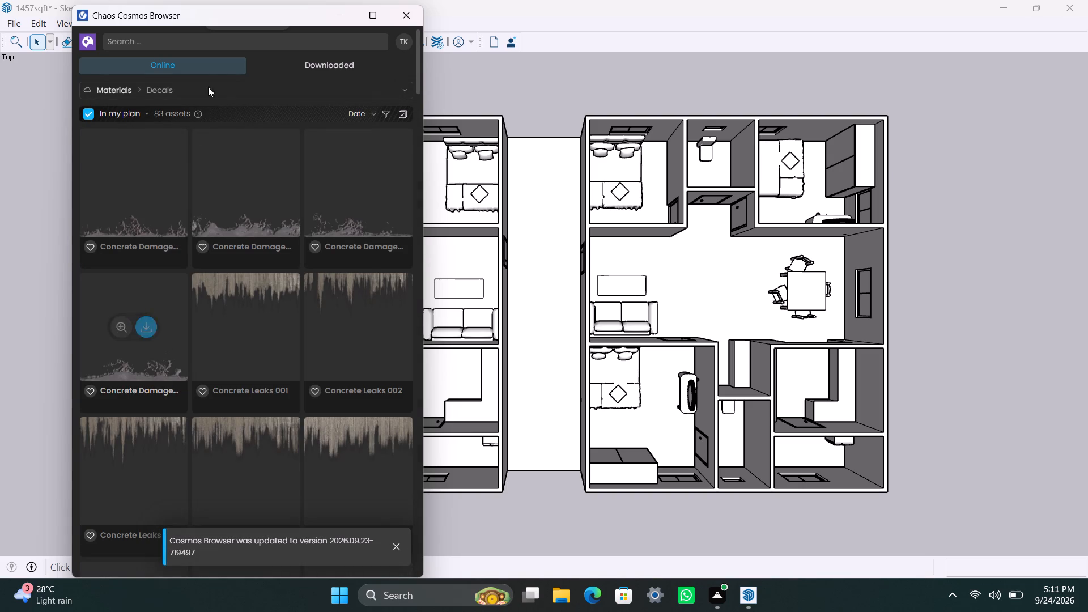
click(224, 87)
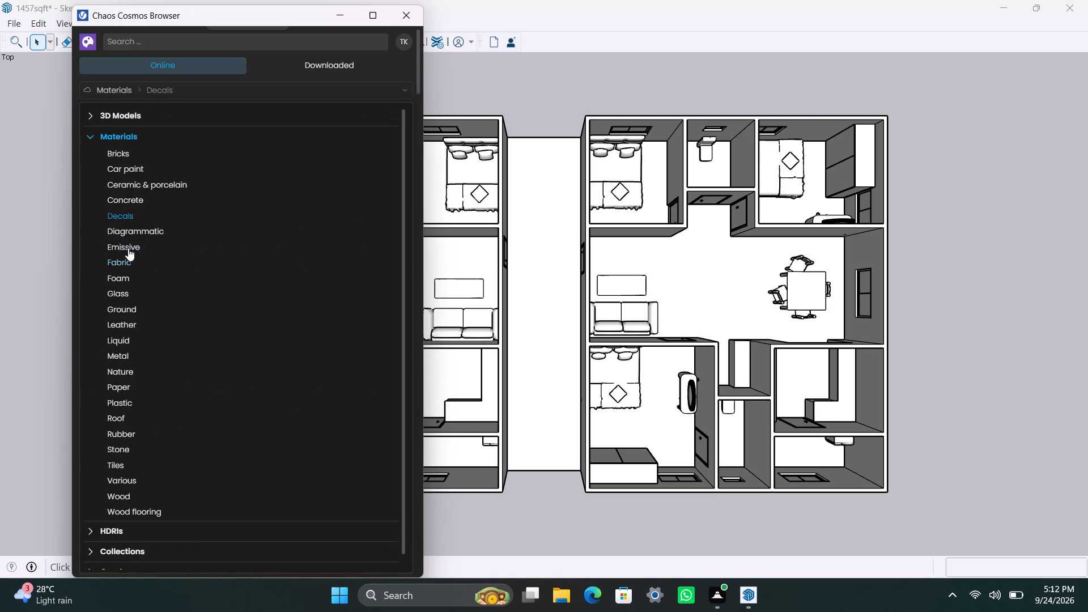
click(143, 229)
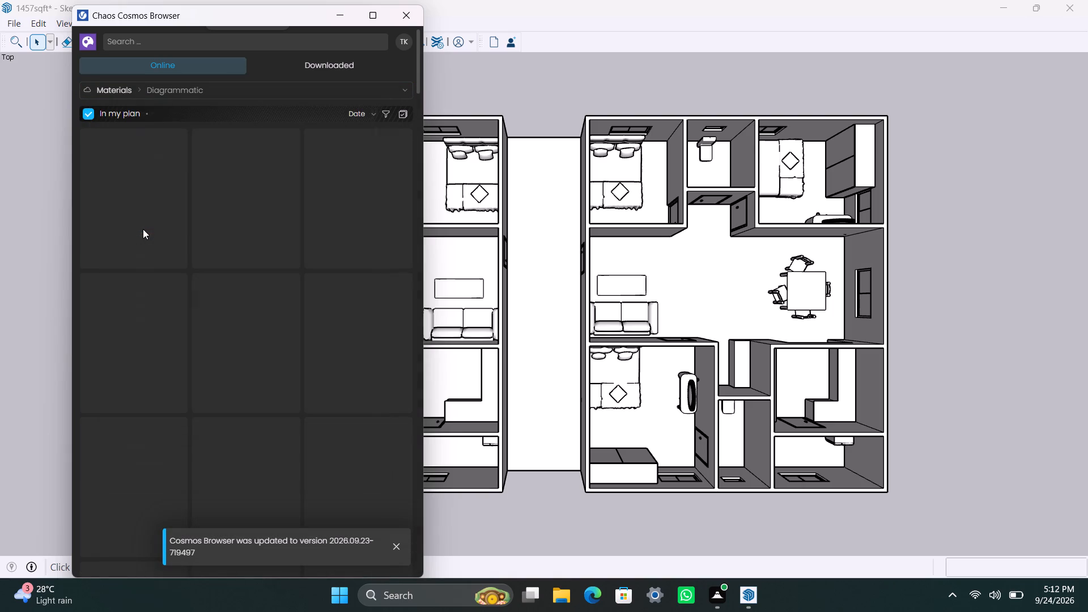
scroll(238, 486, down, 4)
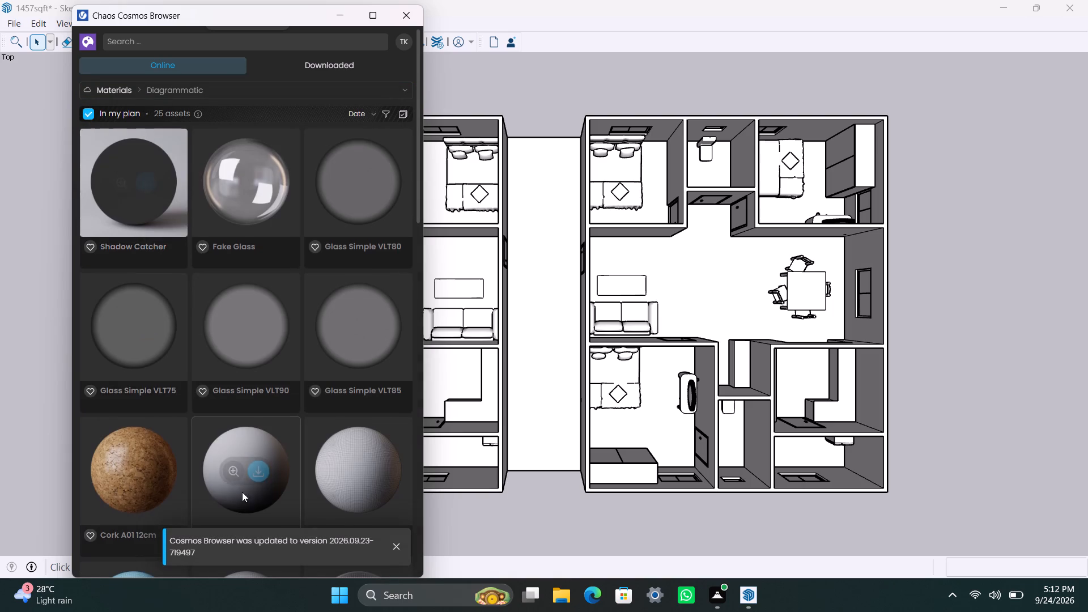
scroll(209, 474, down, 6)
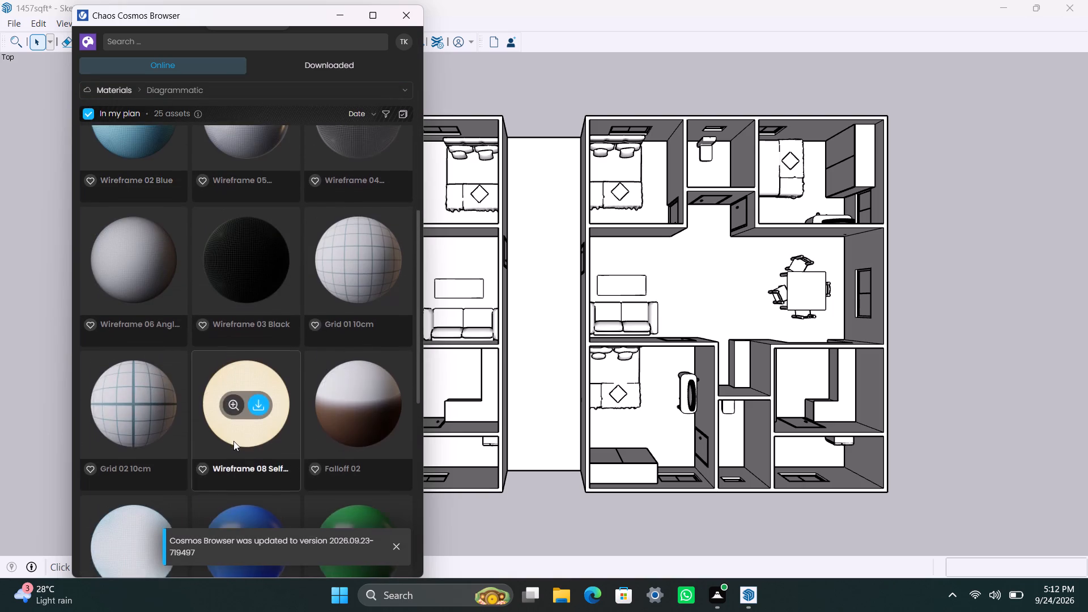
scroll(233, 441, down, 4)
scroll(238, 371, up, 7)
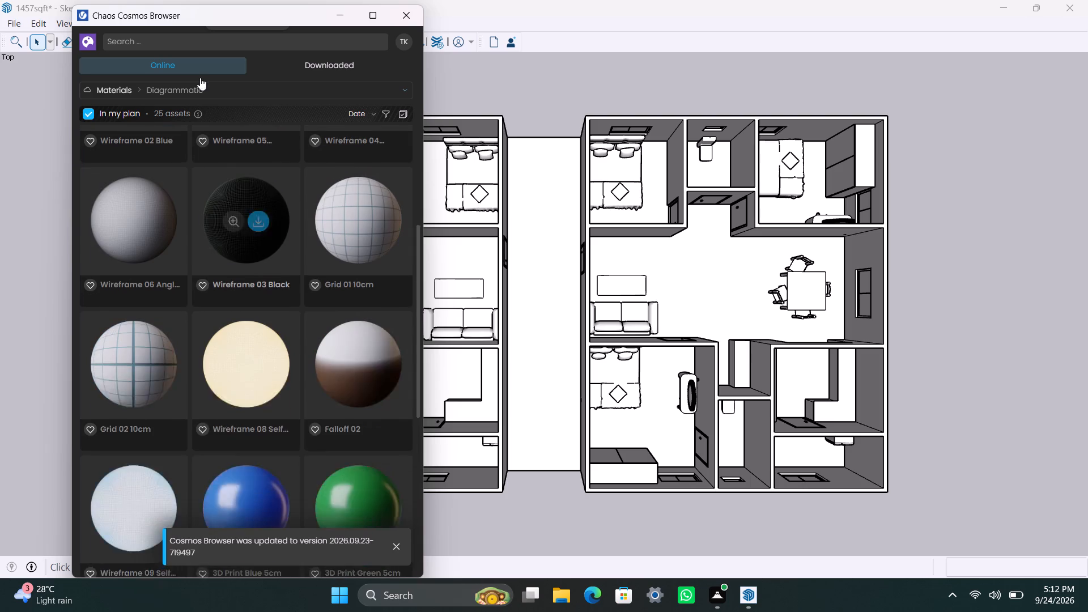
Download the Porcelain Dusk Blue Matte 001 material from the online Ceramic & porcelain category and import it into the model.
click(207, 91)
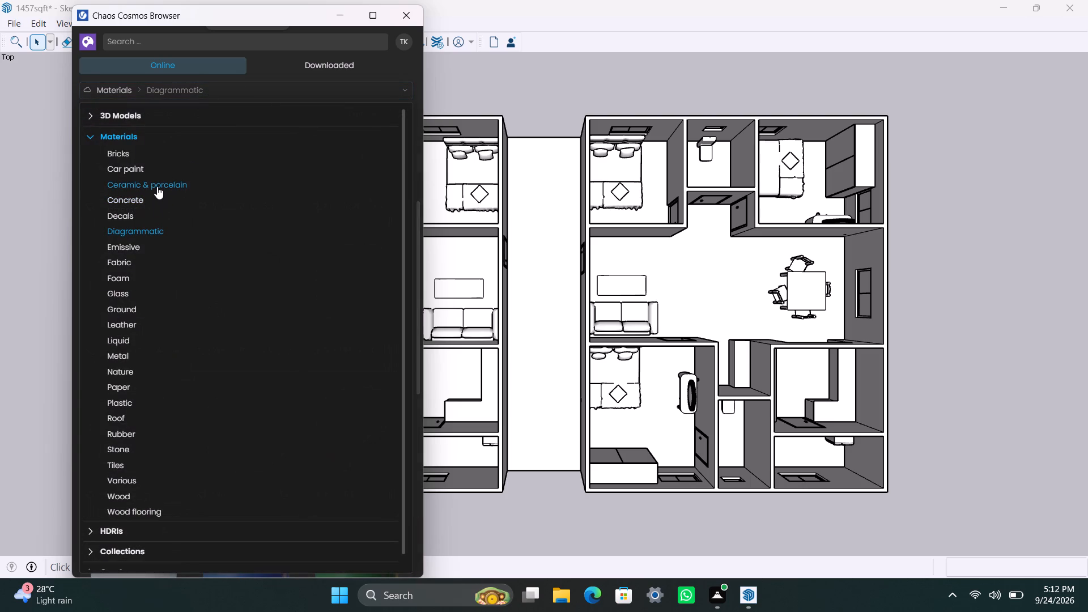
click(157, 186)
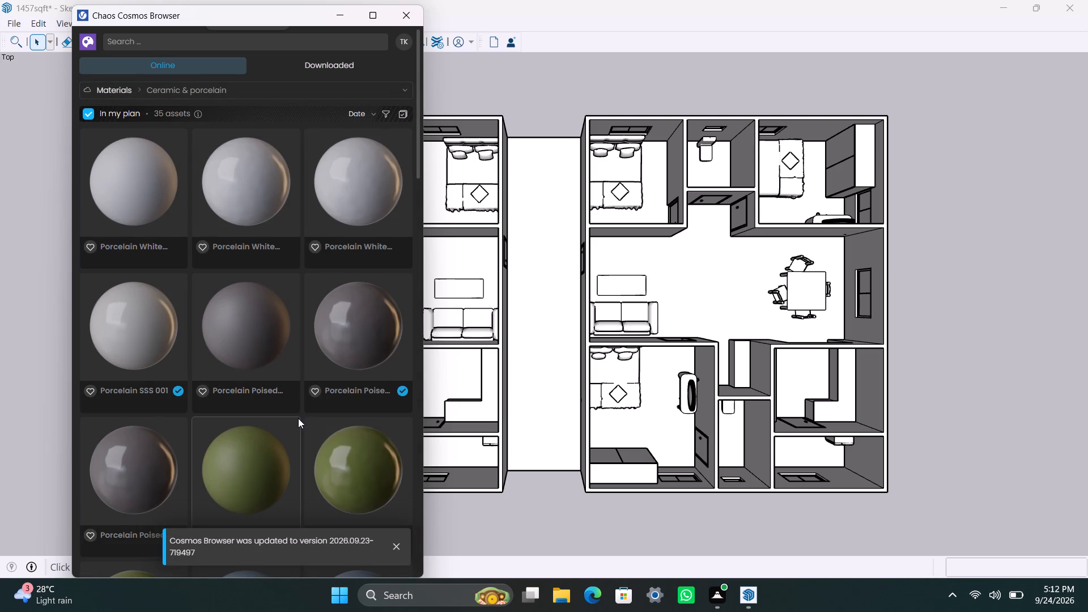
scroll(296, 418, down, 4)
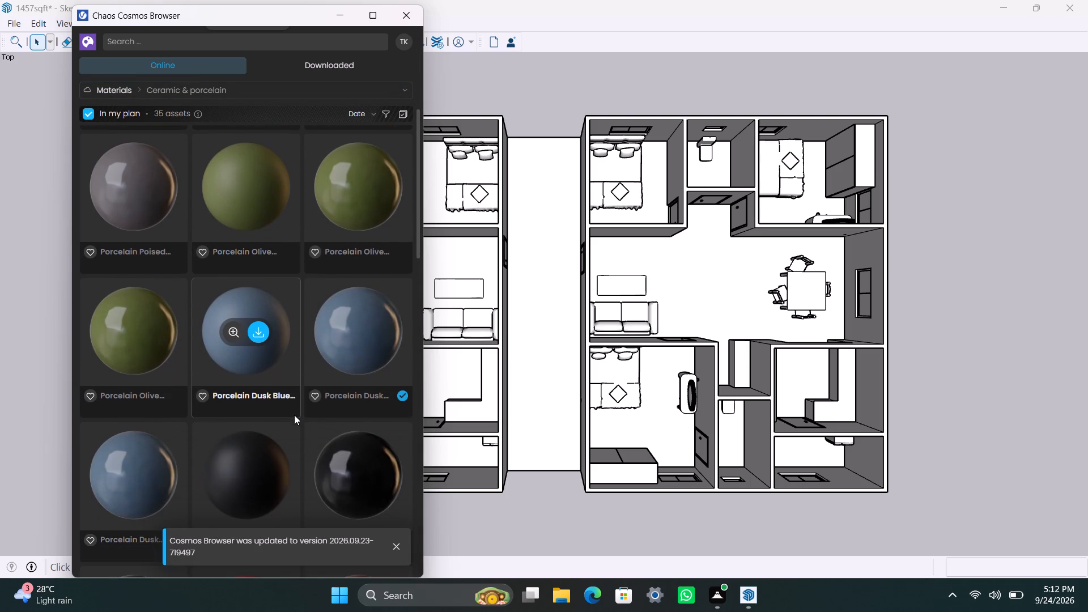
scroll(294, 415, down, 2)
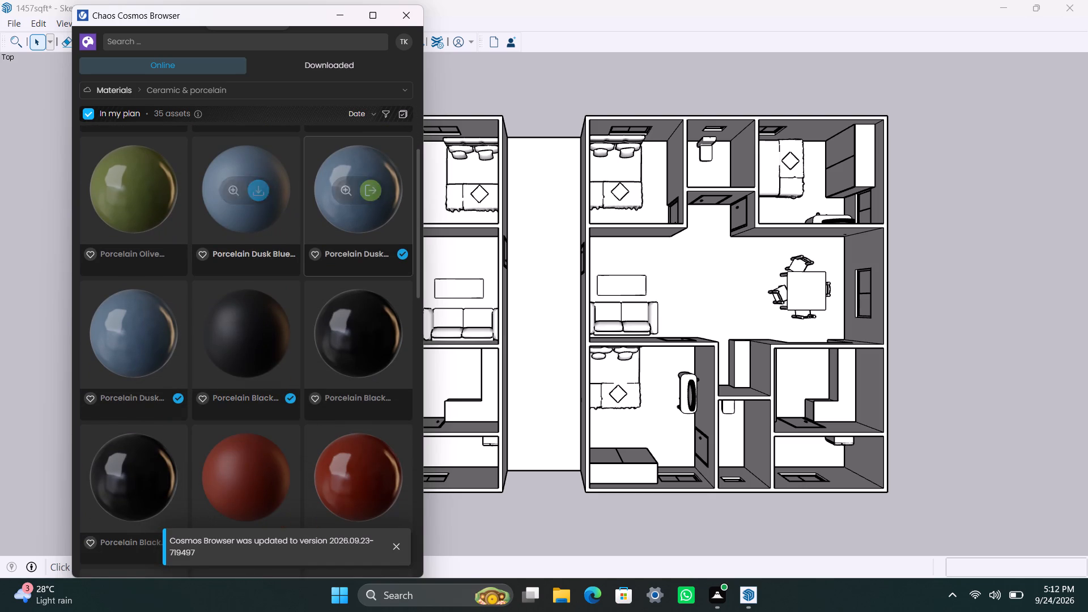
click(257, 190)
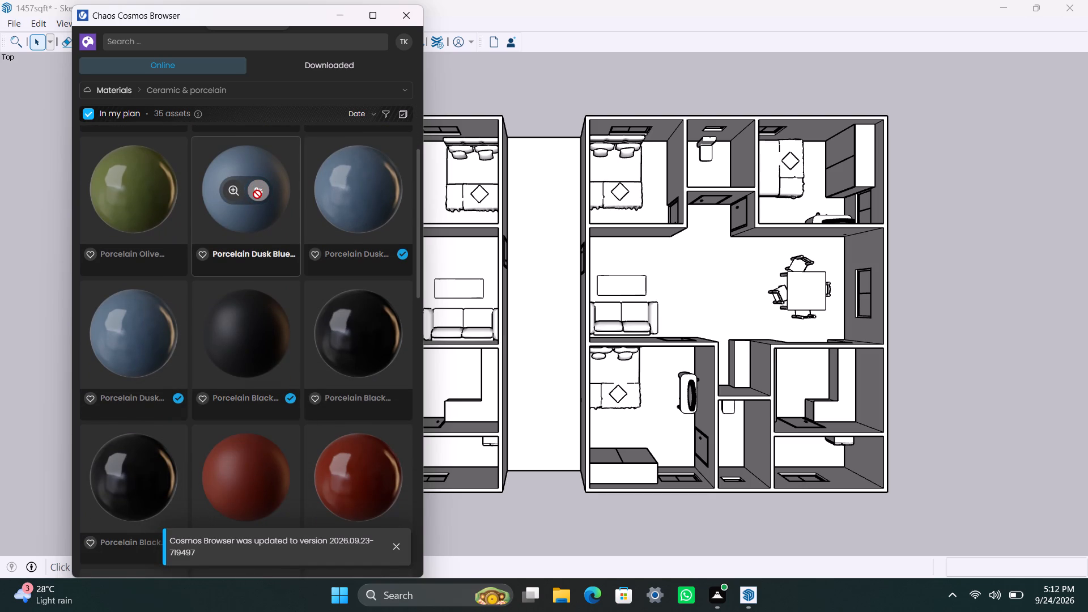
click(258, 188)
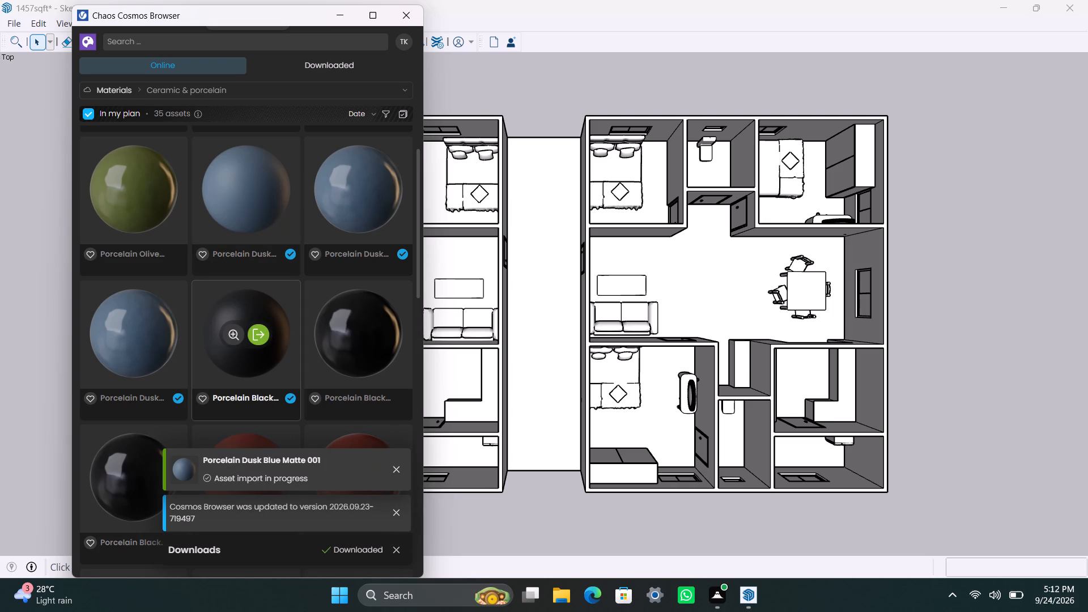
Download and import the Porcelain B02 Orange 10cm material from the same category, and minimize the Cosmos Browser.
scroll(257, 228, down, 4)
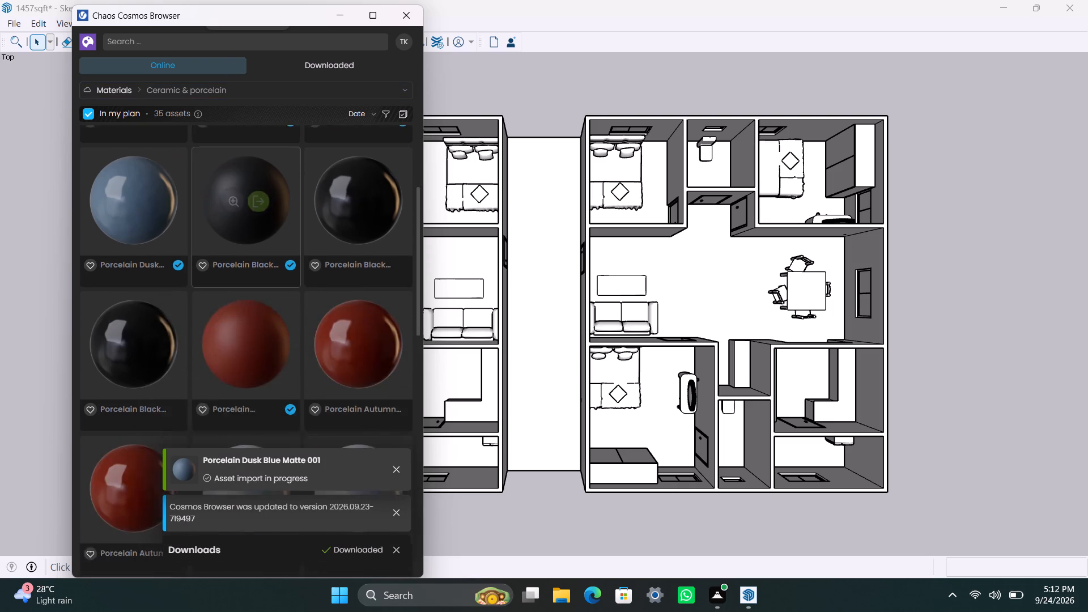
scroll(270, 281, down, 5)
scroll(251, 348, down, 4)
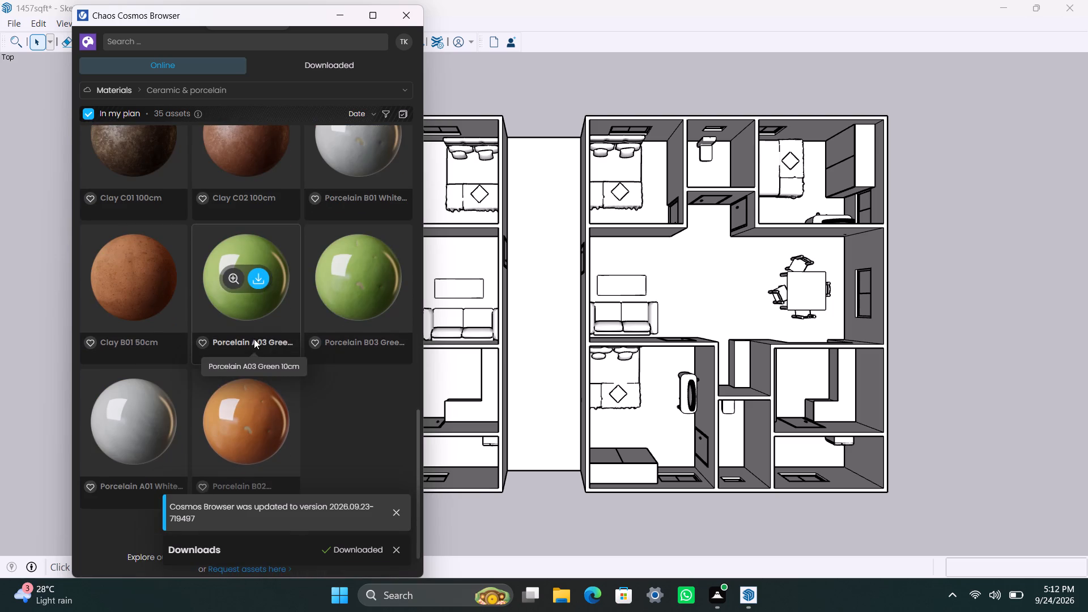
scroll(254, 339, up, 5)
scroll(254, 345, down, 4)
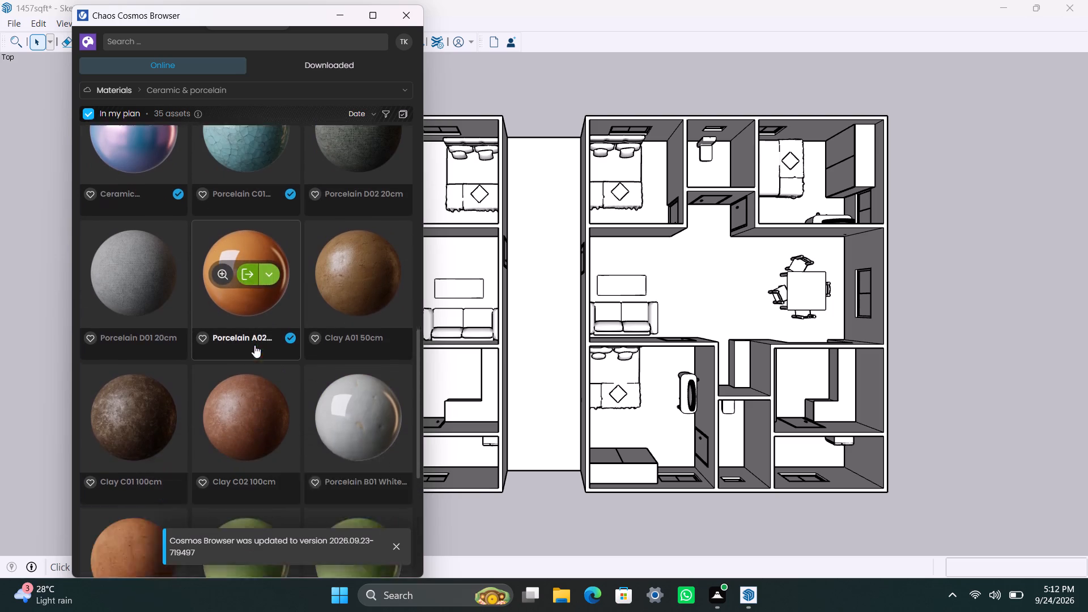
scroll(255, 344, down, 2)
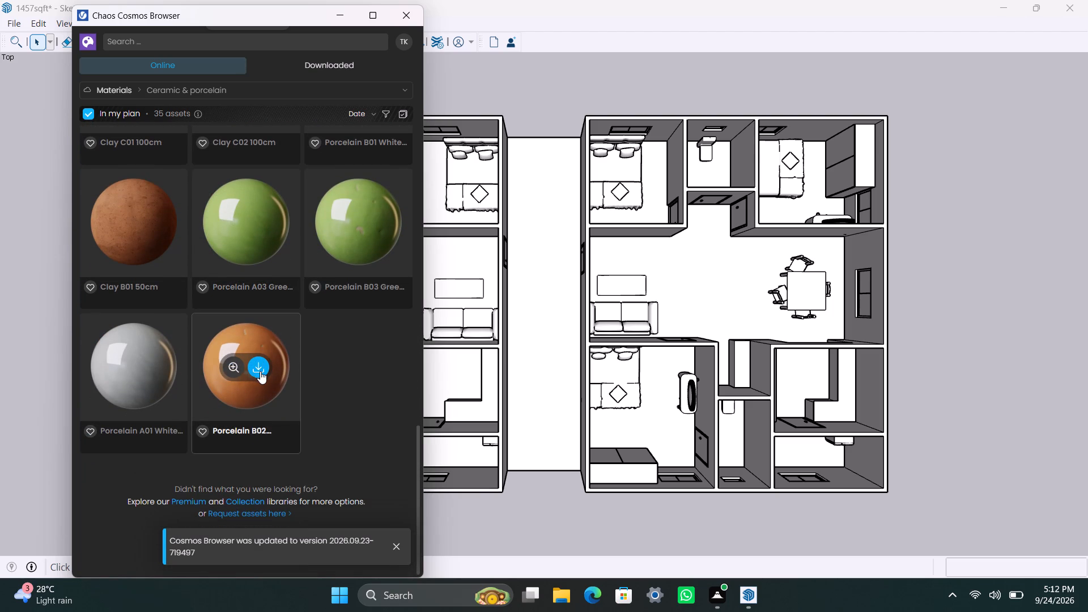
click(260, 369)
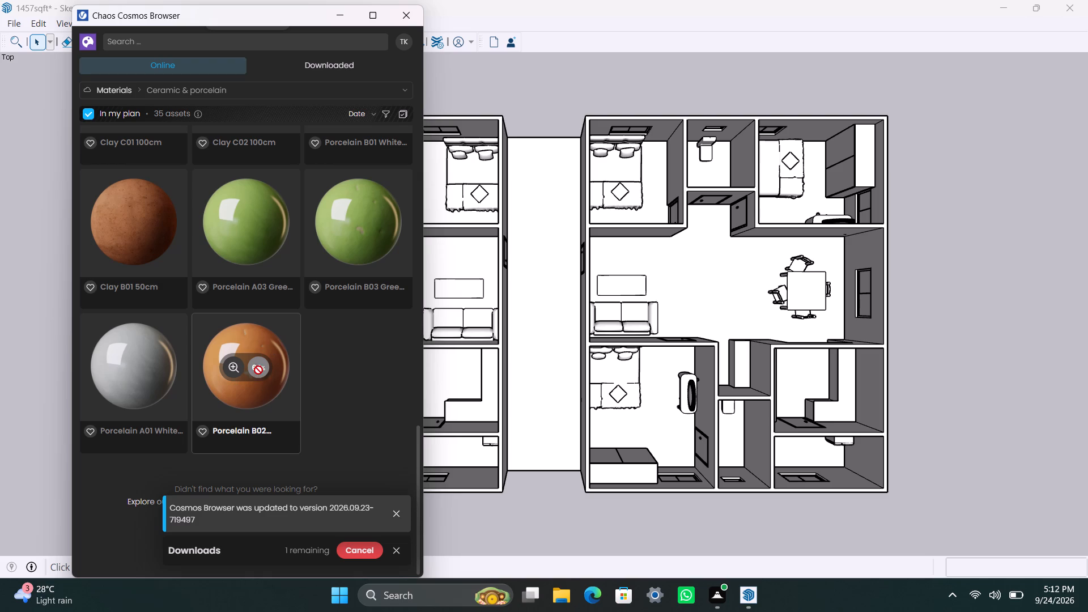
click(245, 367)
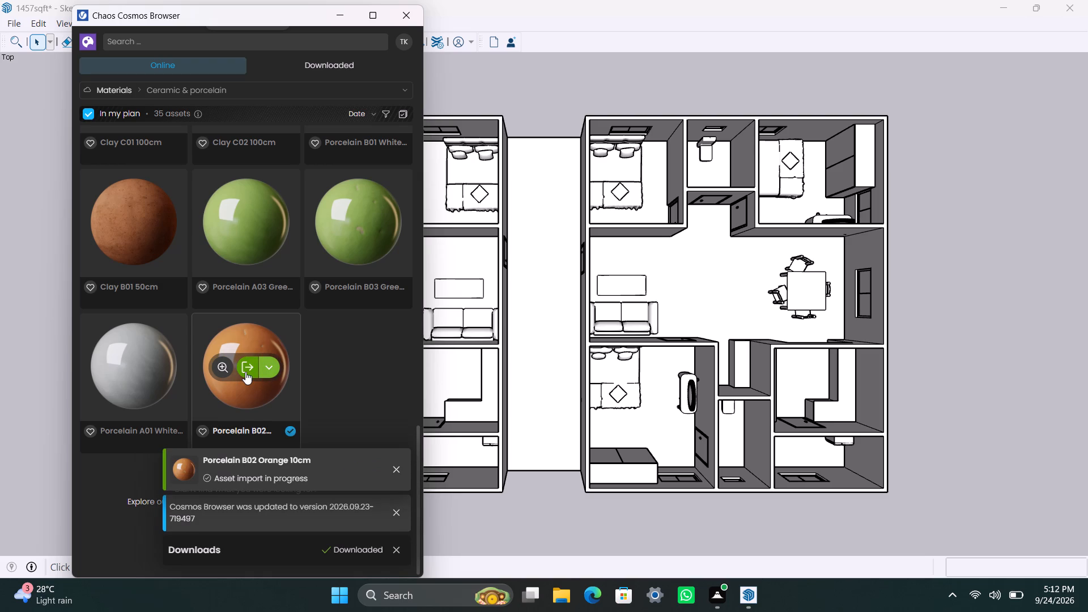
click(205, 88)
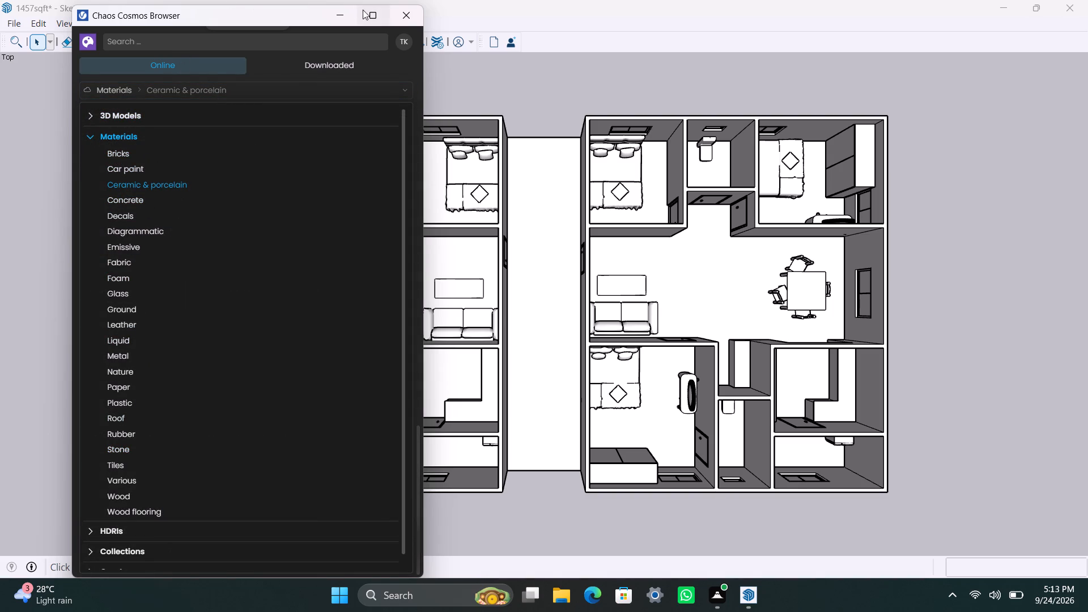
click(344, 10)
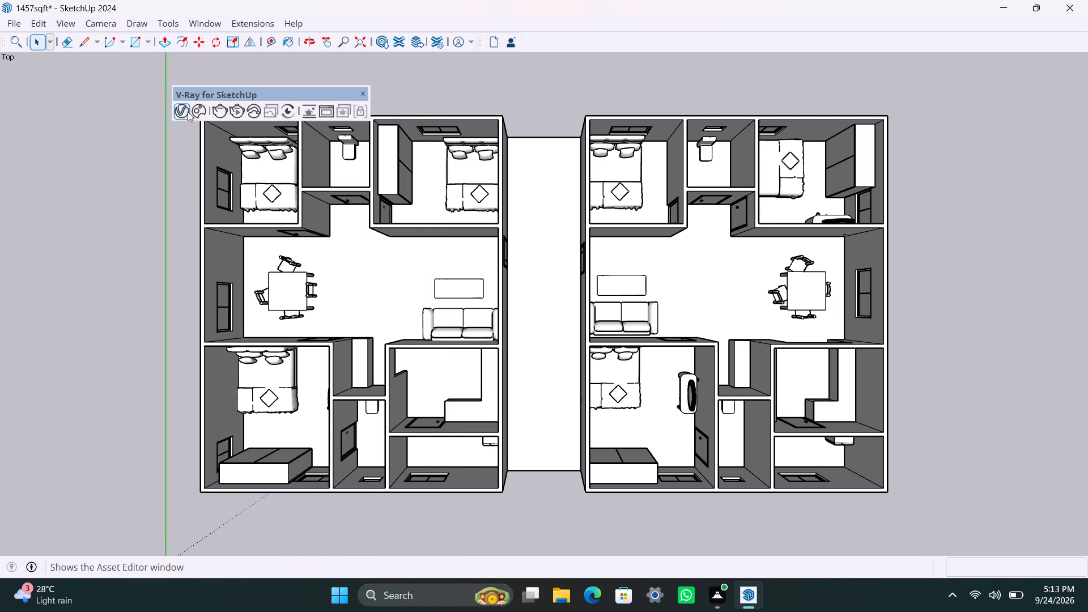
Using the V-Ray Asset Editor, apply Metal Sandblasted Black 200cm to the frame of the exterior window beside the louvred vent.
click(184, 112)
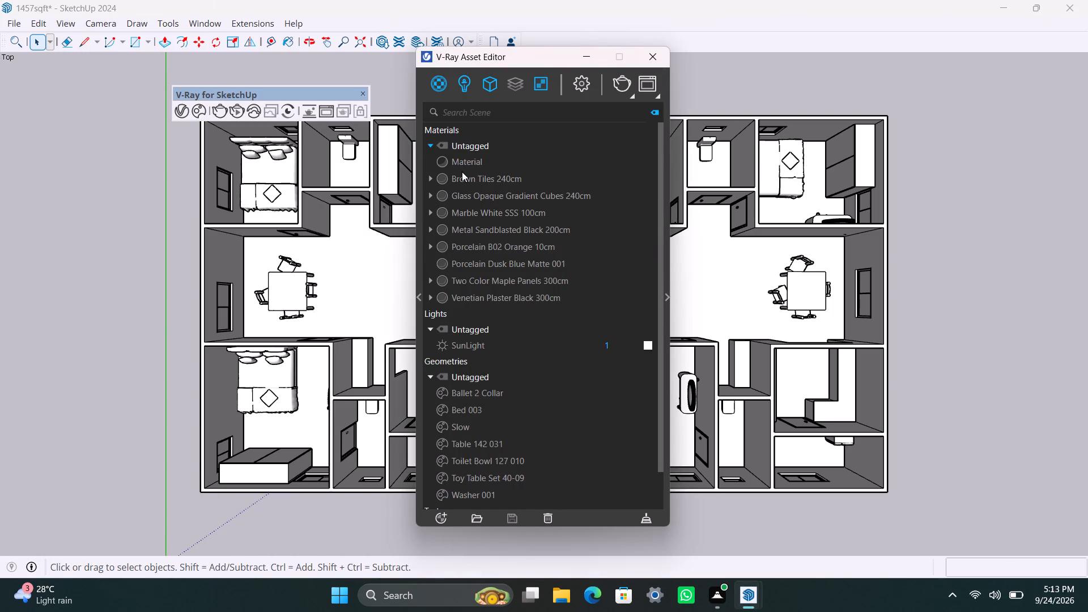
scroll(321, 238, up, 5)
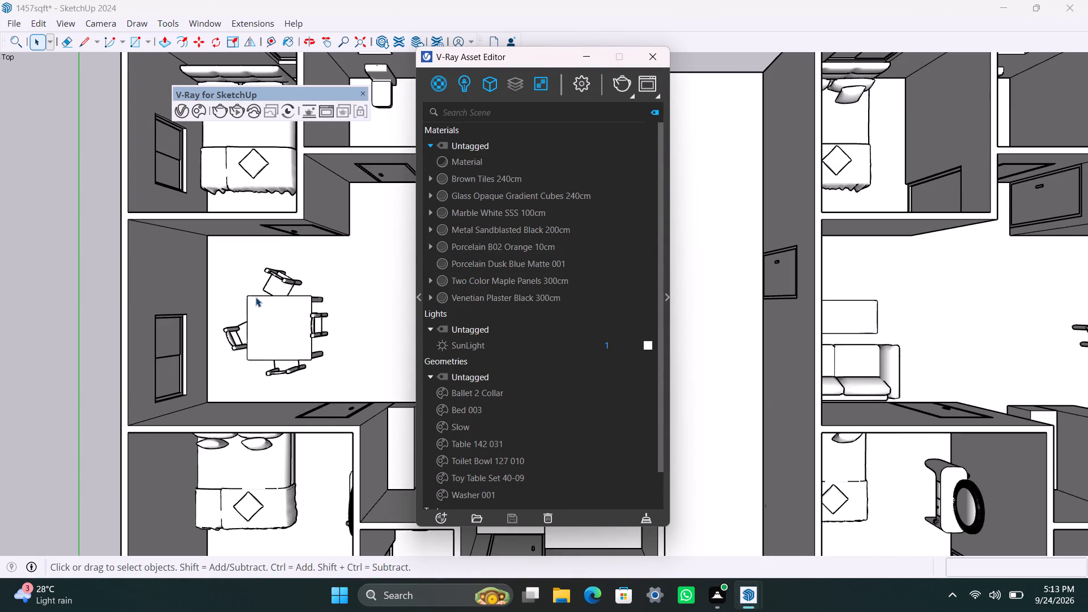
scroll(251, 256, down, 5)
scroll(286, 321, down, 4)
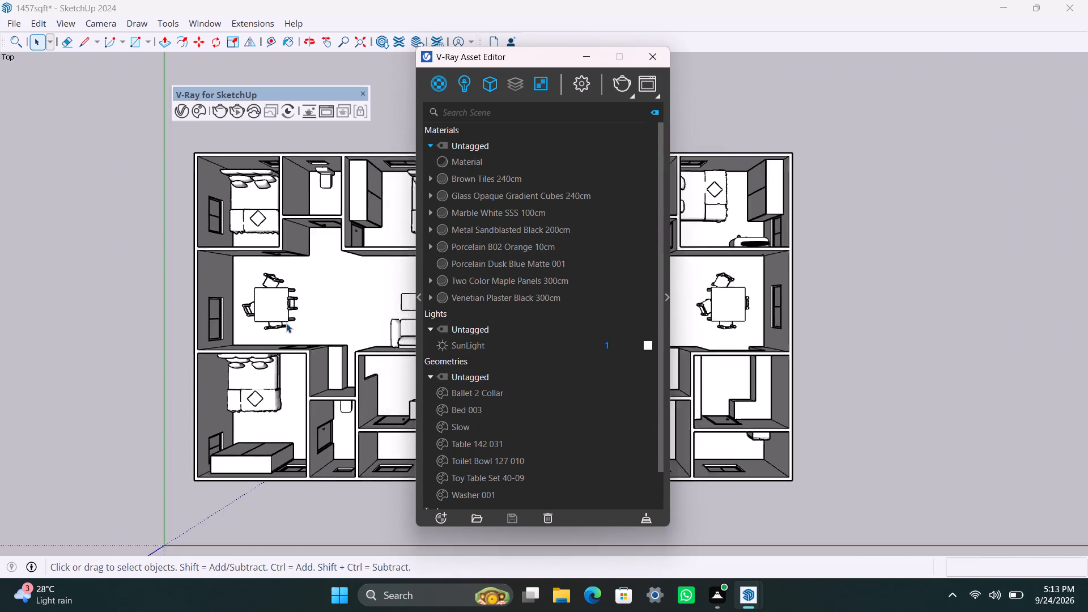
middle_drag(261, 432, 225, 141)
scroll(229, 439, up, 7)
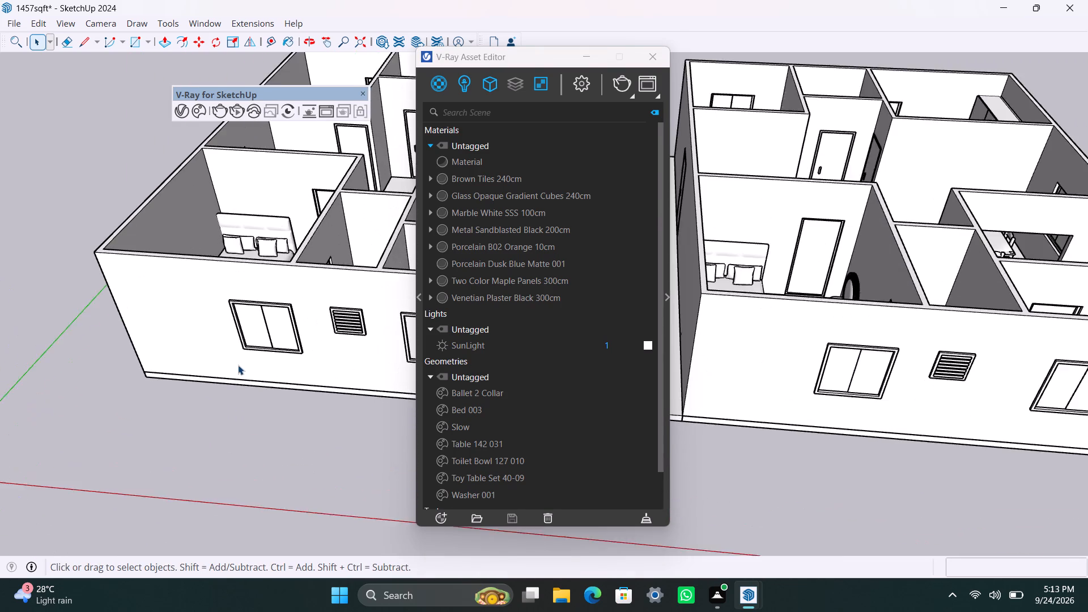
scroll(238, 365, up, 1)
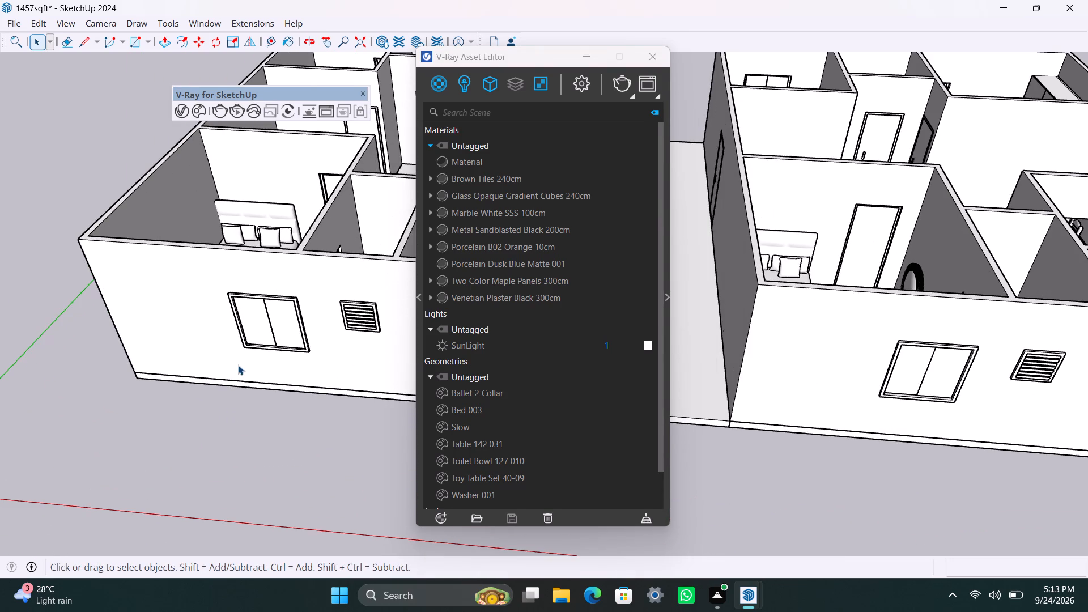
scroll(238, 361, up, 13)
scroll(252, 313, up, 2)
triple_click(252, 313)
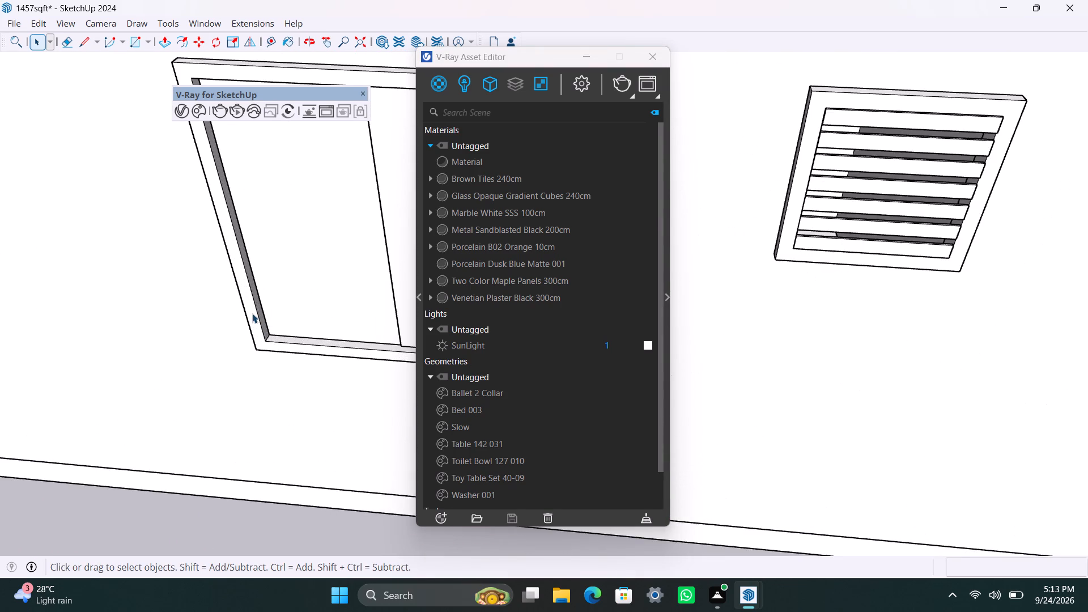
click(253, 314)
click(253, 314)
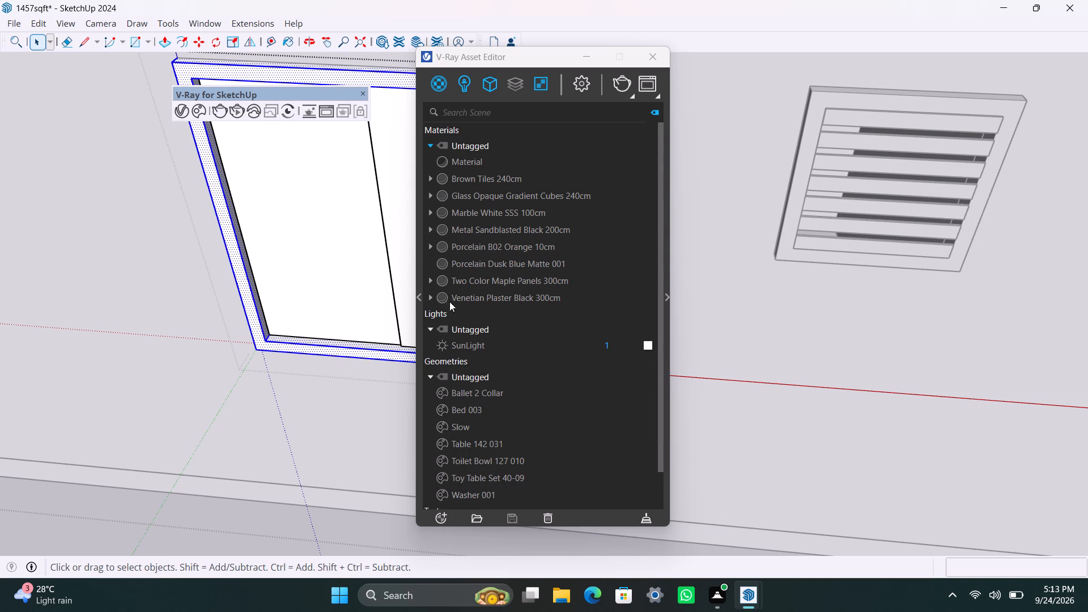
click(475, 227)
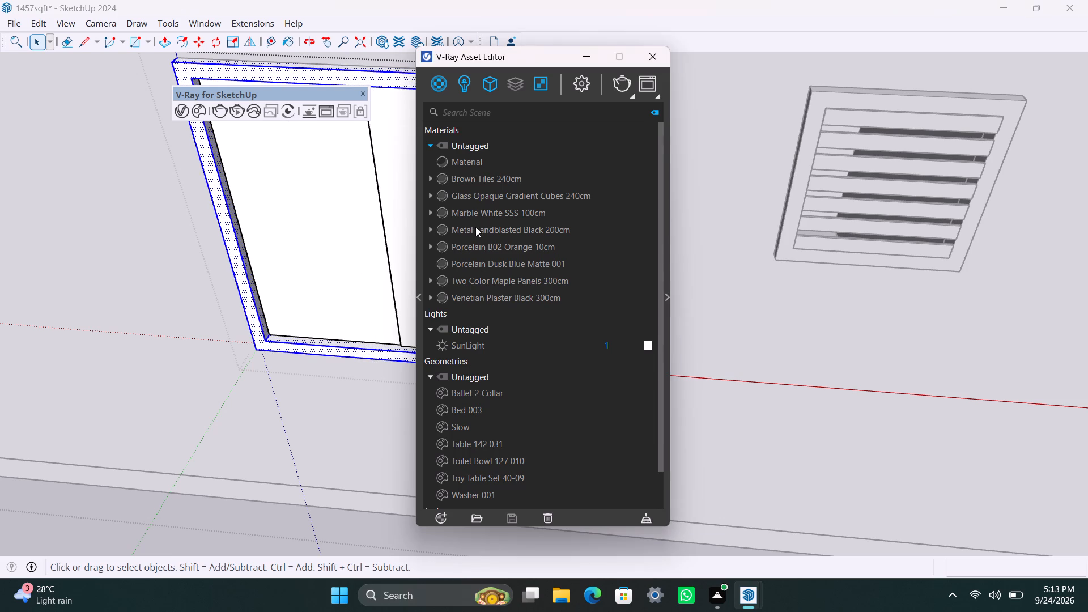
right_click(475, 227)
click(486, 252)
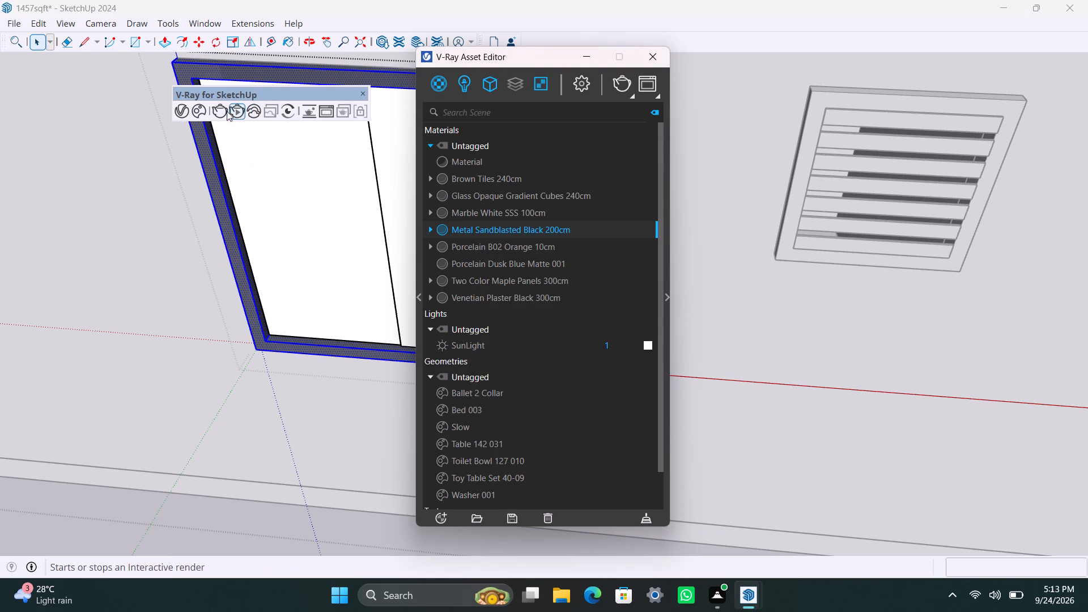
Display the V-Ray Utilities tools and apply the fitted tri-planar texture projection to the window frame.
right_click(617, 35)
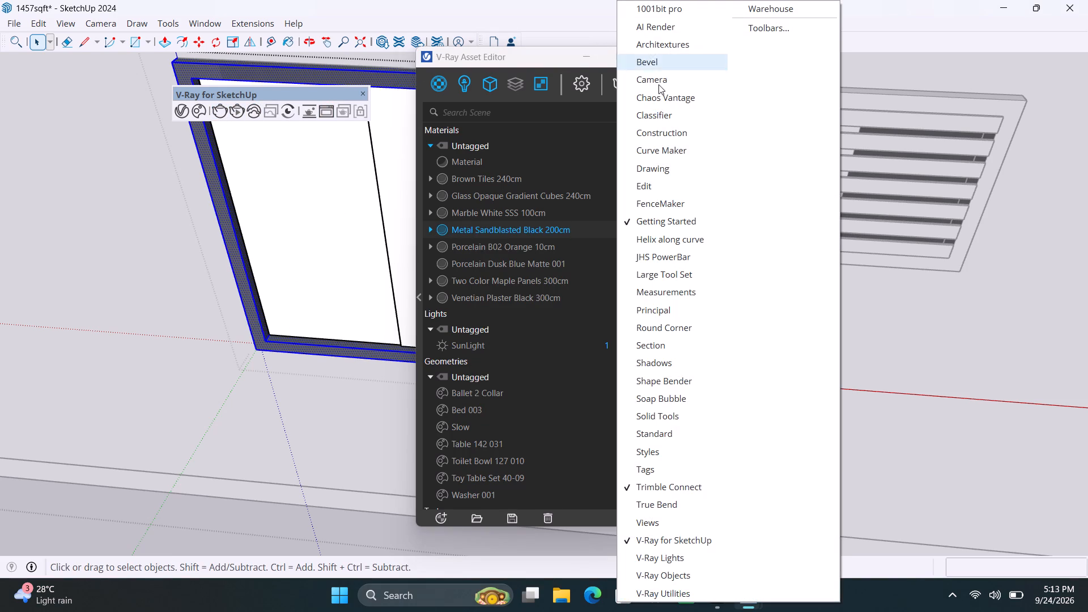
click(671, 590)
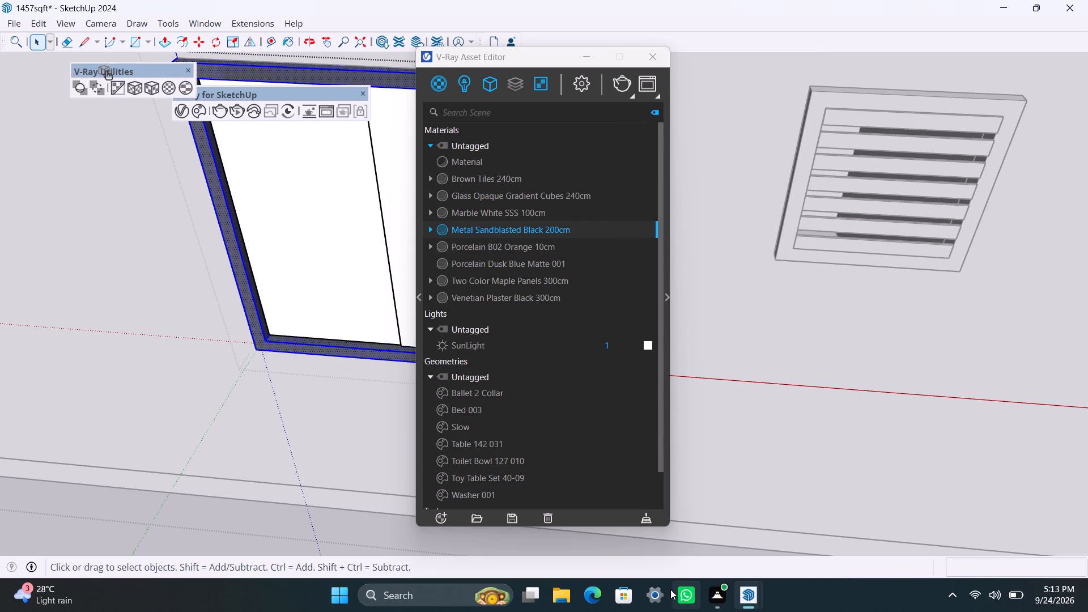
click(151, 87)
Apply Glass Opaque Gradient Cubes 240cm to both panes of the black-framed exterior window beside the louvred vent.
click(319, 257)
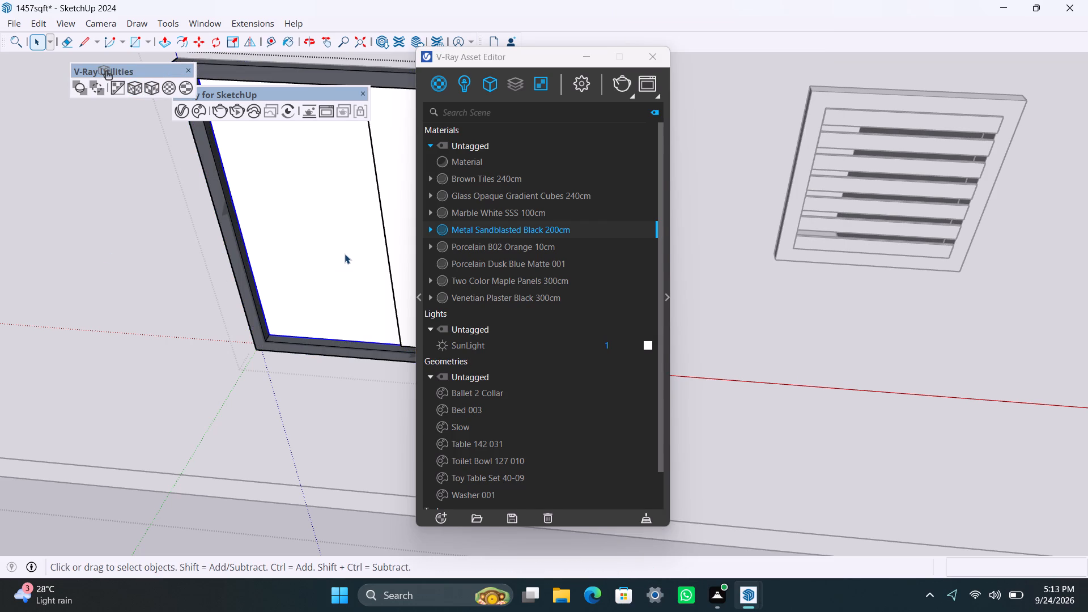
shift+click(394, 222)
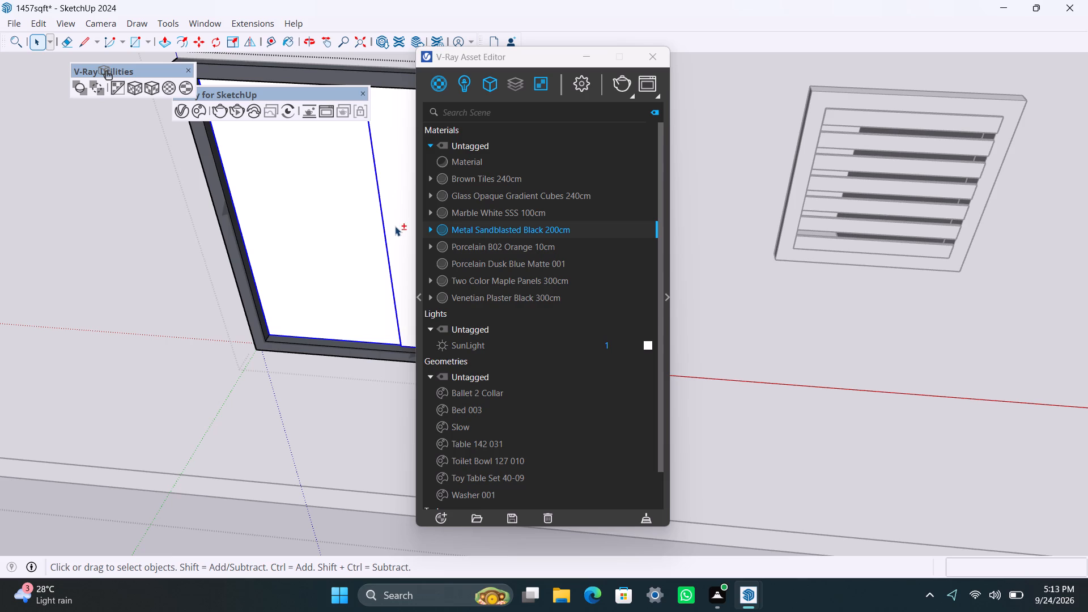
click(472, 199)
right_click(472, 199)
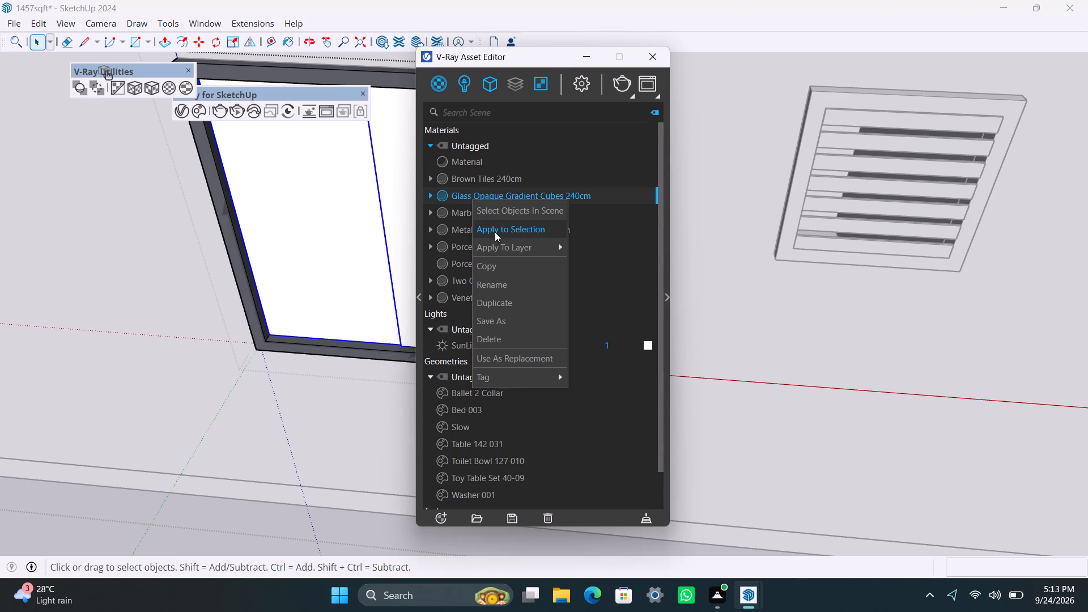
click(495, 232)
scroll(205, 372, down, 16)
shift+middle_drag(215, 392, 40, 413)
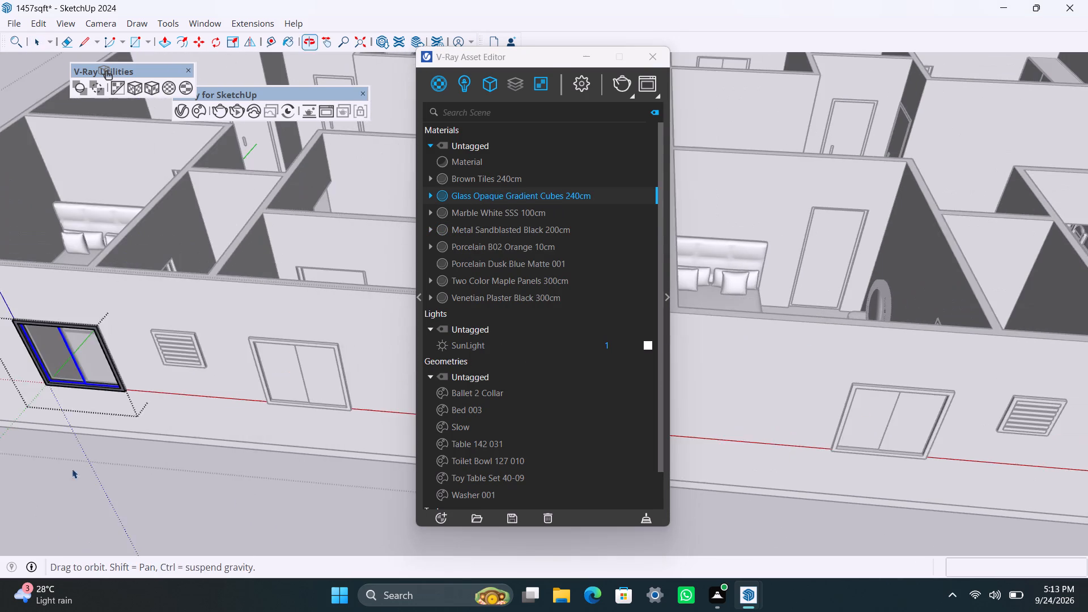
click(128, 518)
Apply Metal Sandblasted Black 200cm with the fitted tri-planar texture projection to the frame of the adjacent louvred vent.
scroll(190, 438, up, 3)
middle_drag(182, 422, 243, 431)
scroll(214, 379, up, 6)
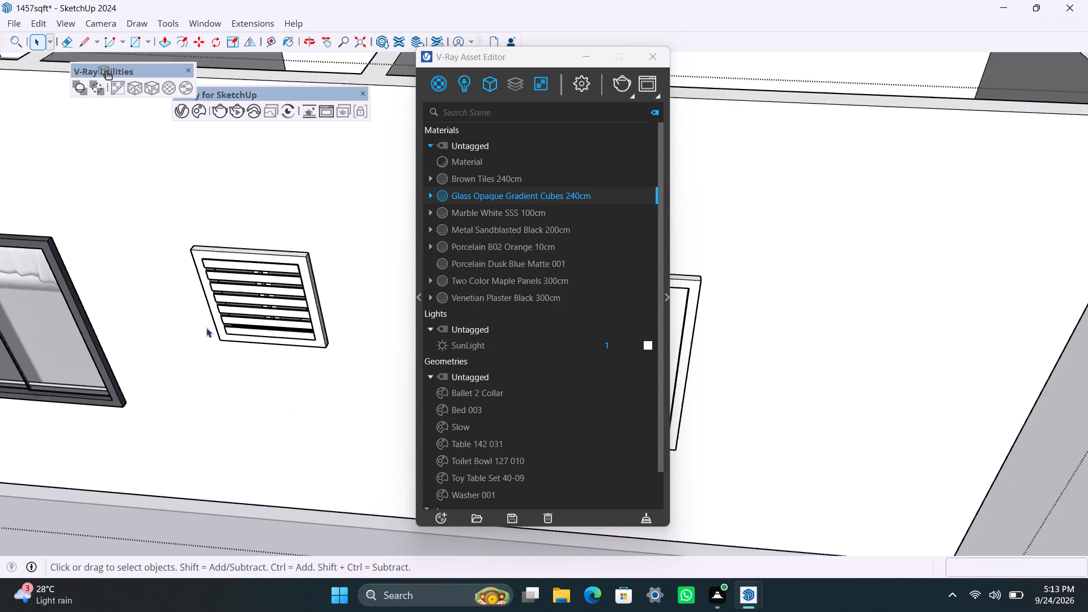
scroll(206, 328, up, 3)
triple_click(209, 286)
click(209, 286)
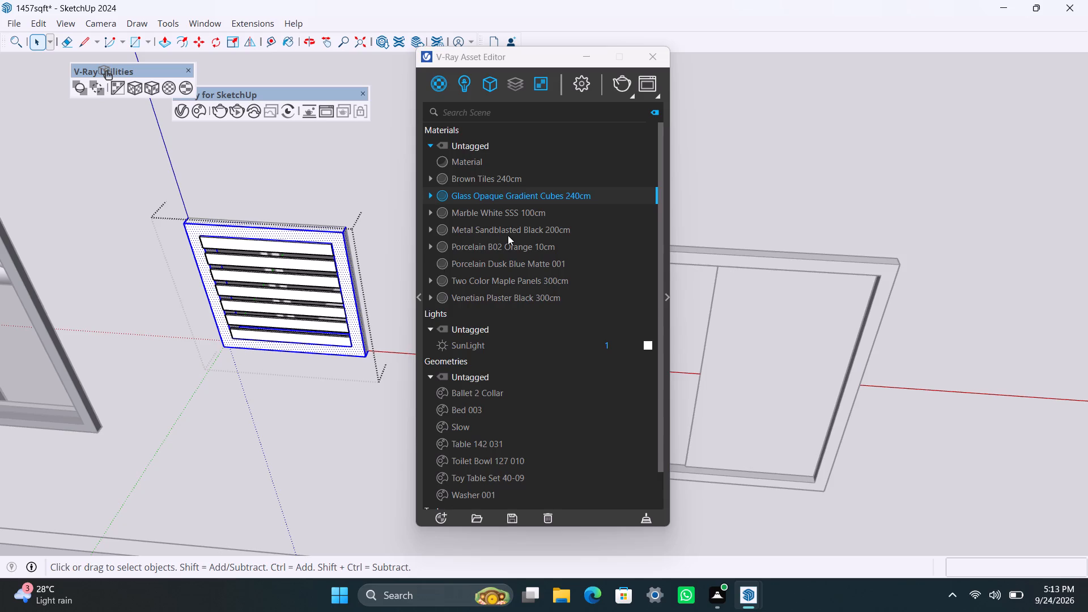
click(490, 229)
right_click(490, 229)
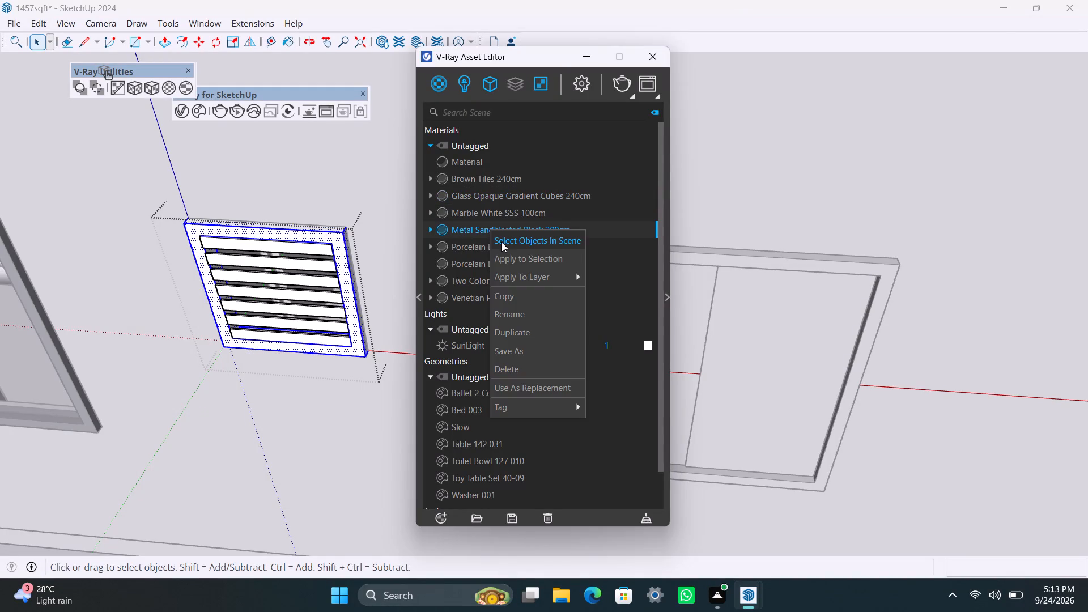
click(504, 256)
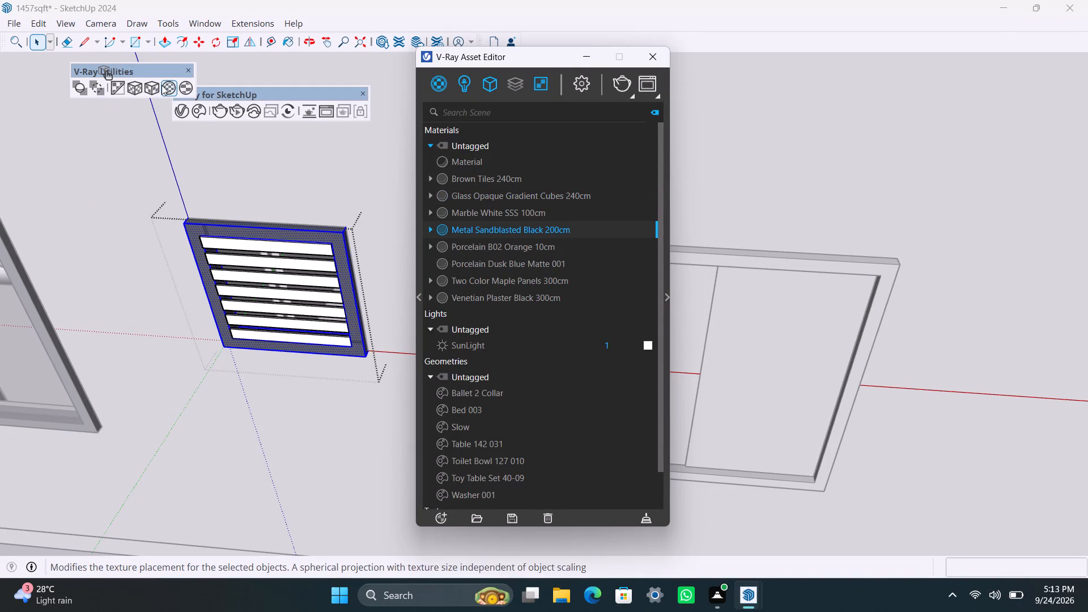
click(154, 85)
Apply Glass Opaque Gradient Cubes 240cm to all seven slats of the louvred vent.
scroll(192, 237, up, 5)
click(253, 244)
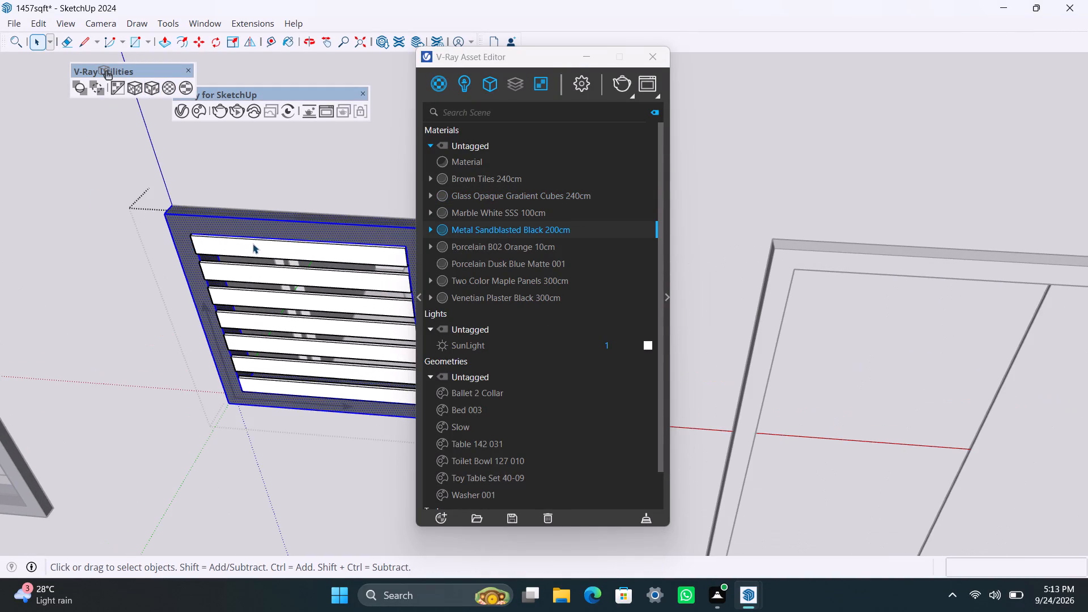
shift+click(260, 275)
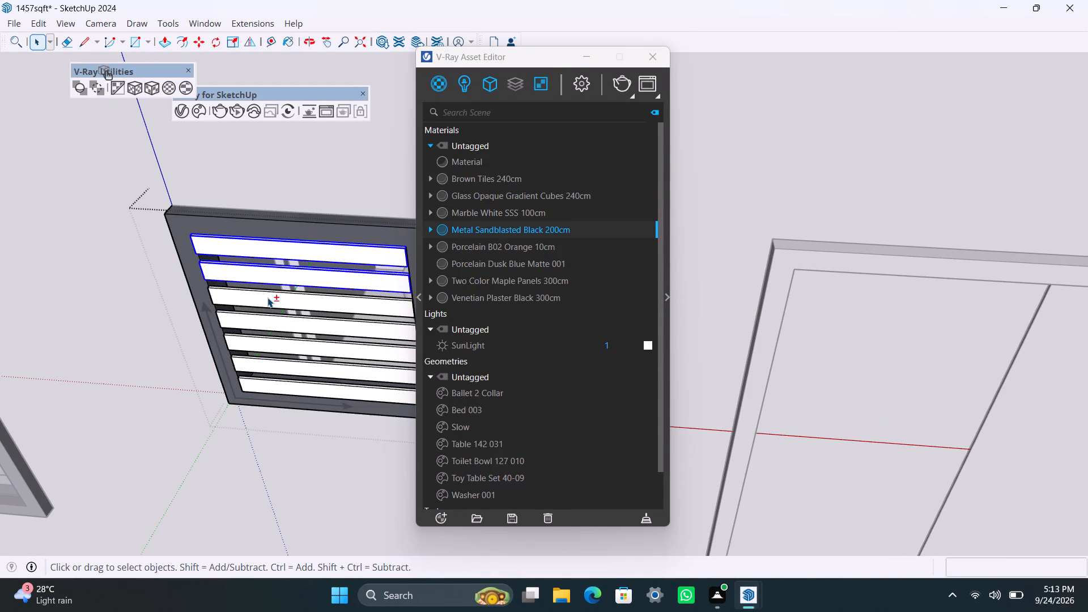
shift+click(267, 297)
shift+click(277, 324)
shift+drag(293, 348, 295, 355)
shift+click(297, 365)
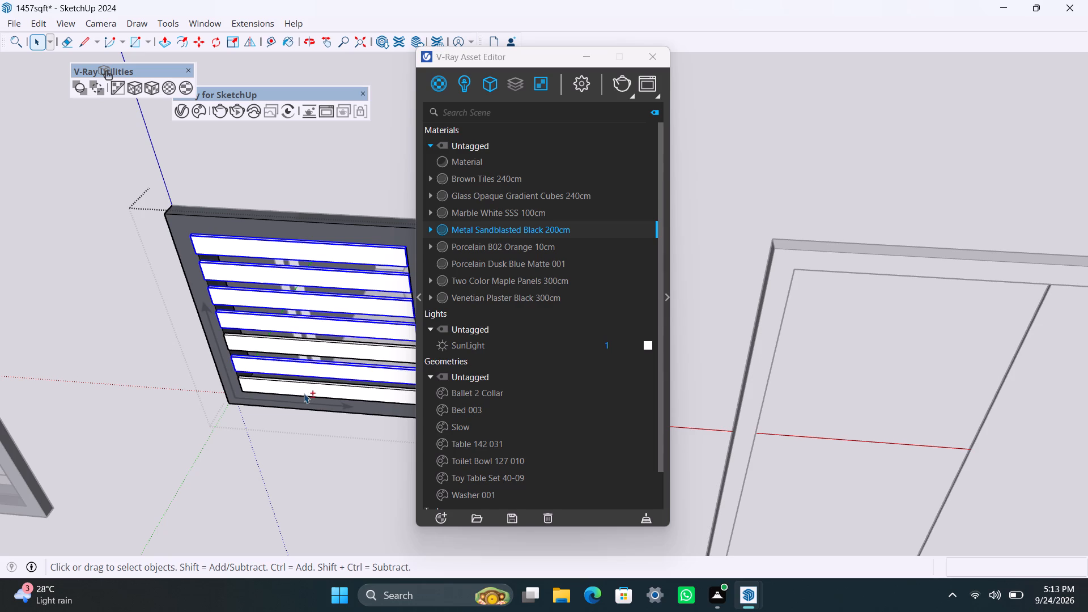
shift+click(304, 393)
shift+click(297, 344)
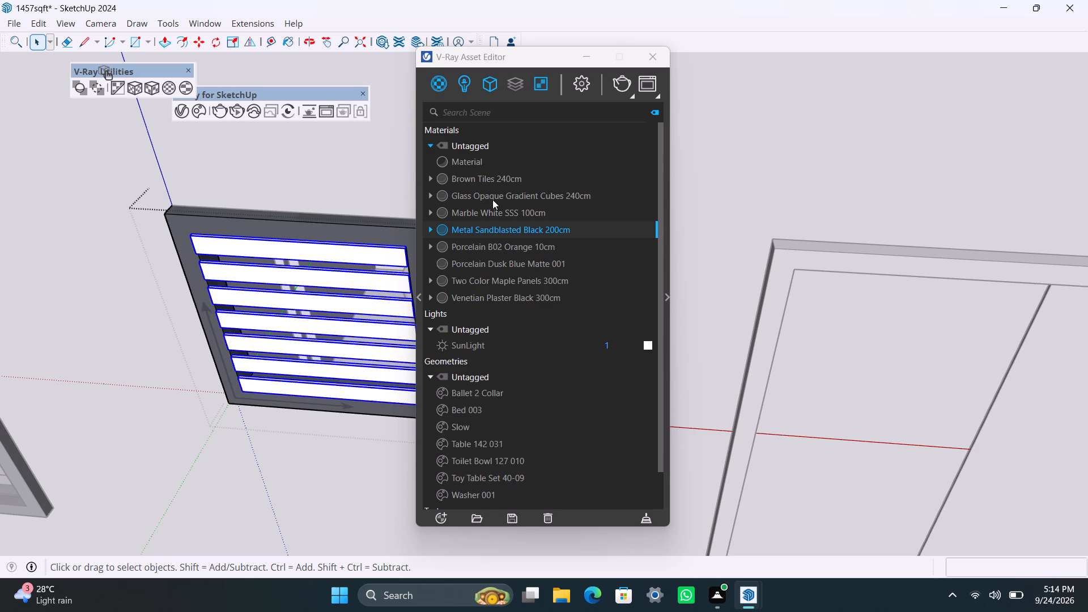
click(492, 199)
right_click(492, 198)
click(516, 226)
scroll(197, 459, down, 3)
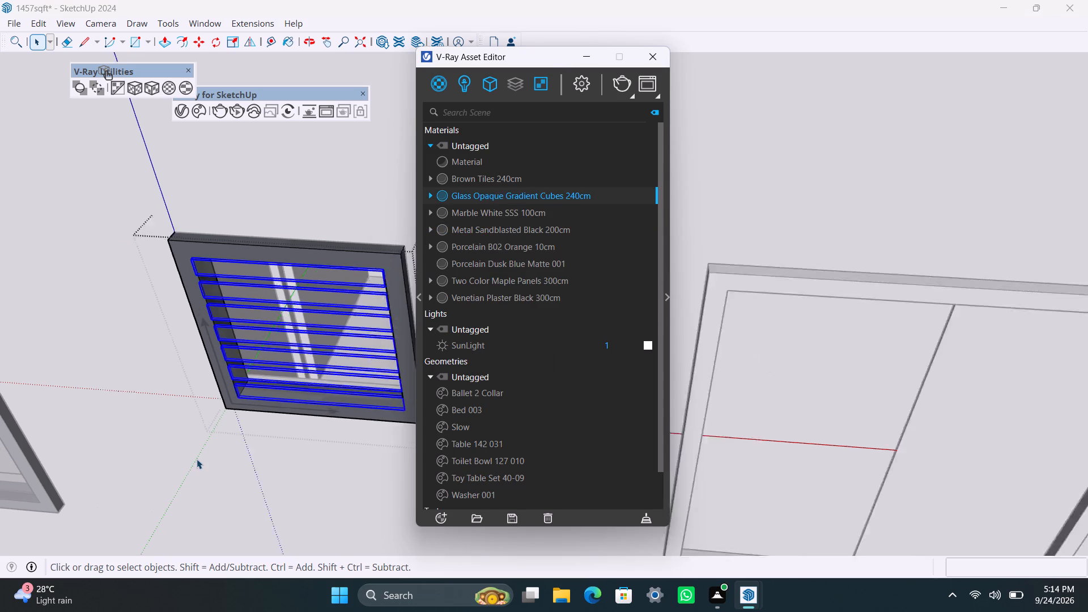
scroll(197, 459, down, 12)
click(259, 581)
click(259, 533)
Apply Metal Sandblasted Black 200cm with the fitted tri-planar texture projection to the window frame on the vent's other side.
scroll(259, 510, down, 4)
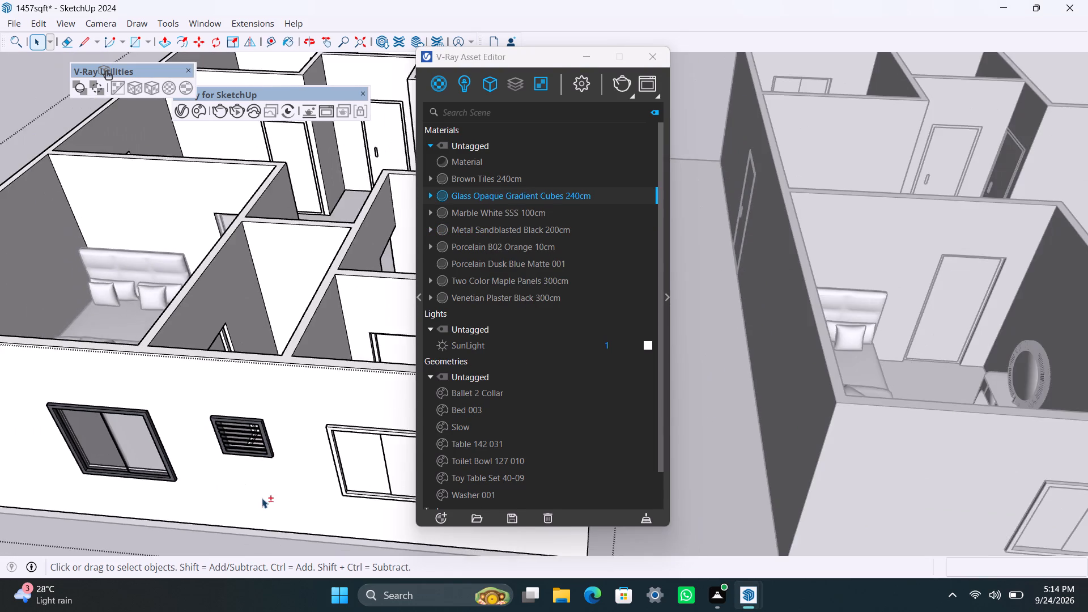
shift+middle_drag(247, 487, 161, 446)
scroll(260, 492, up, 13)
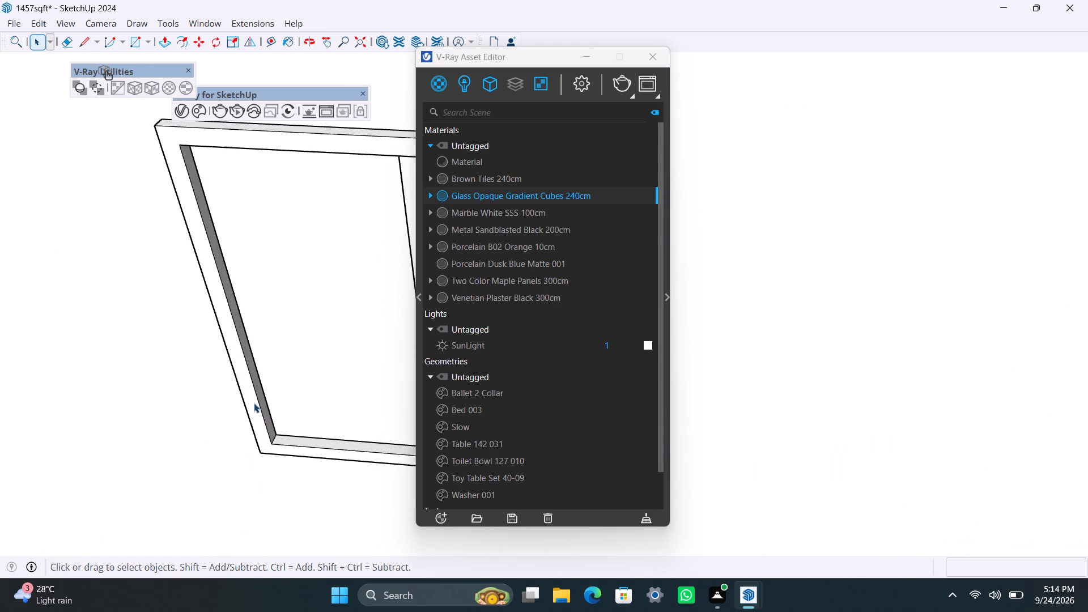
triple_click(254, 403)
click(254, 403)
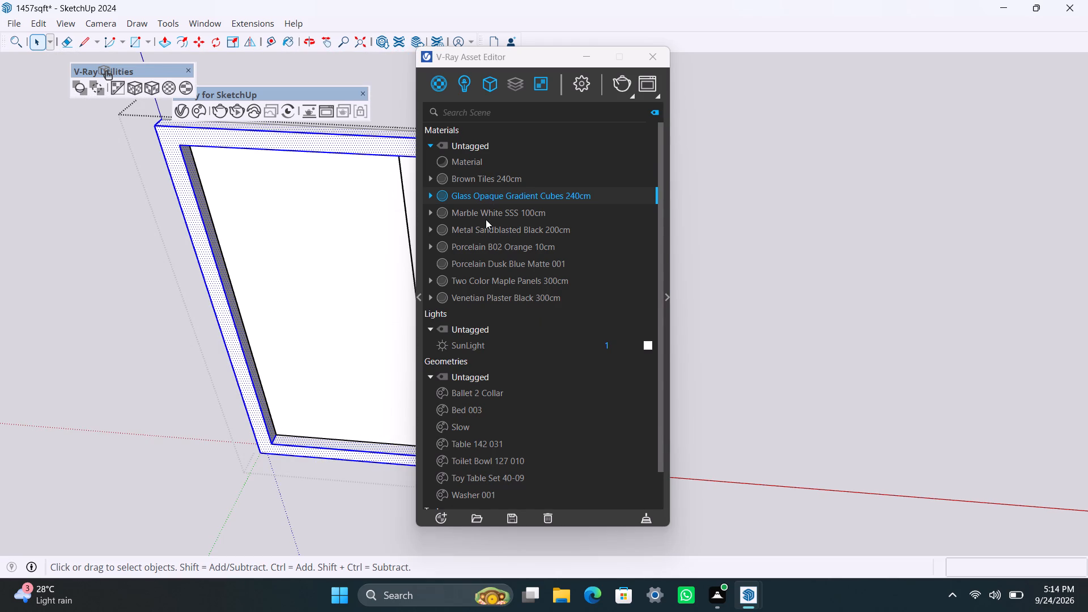
click(486, 229)
right_click(486, 229)
click(507, 260)
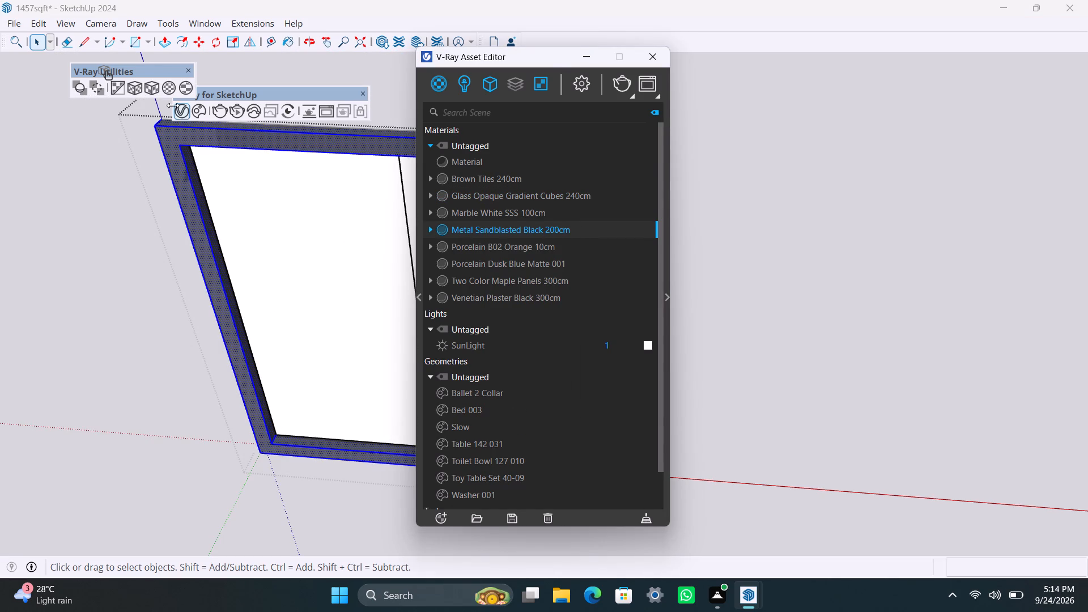
click(152, 87)
Apply Glass Opaque Gradient Cubes 240cm to both panes of this second exterior window.
click(250, 229)
scroll(309, 375, down, 4)
shift+middle_drag(309, 375, 232, 350)
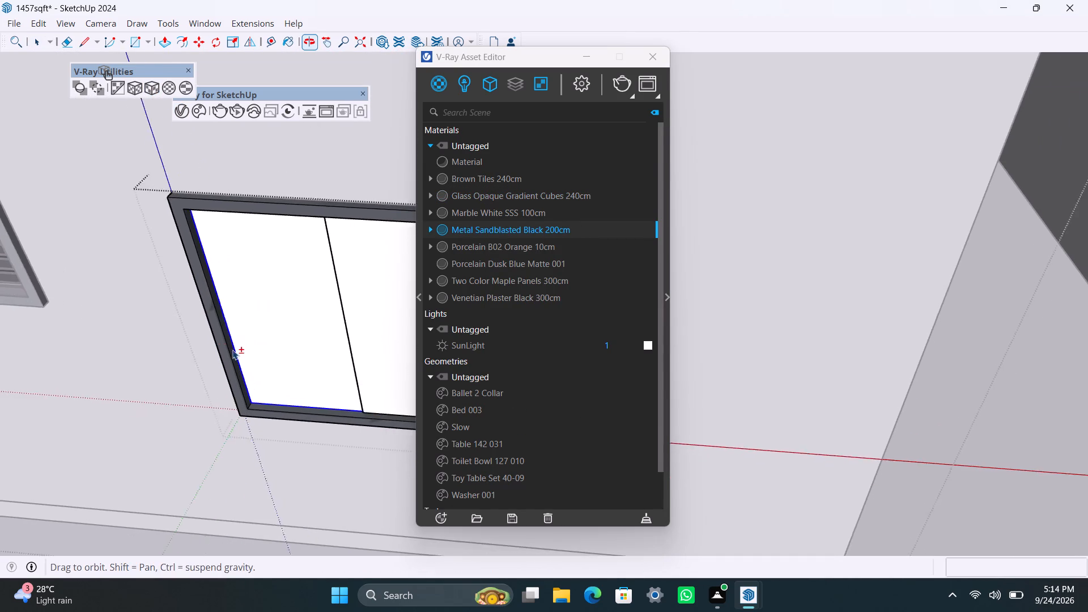
shift+middle_drag(232, 350, 233, 350)
click(261, 337)
shift+click(338, 329)
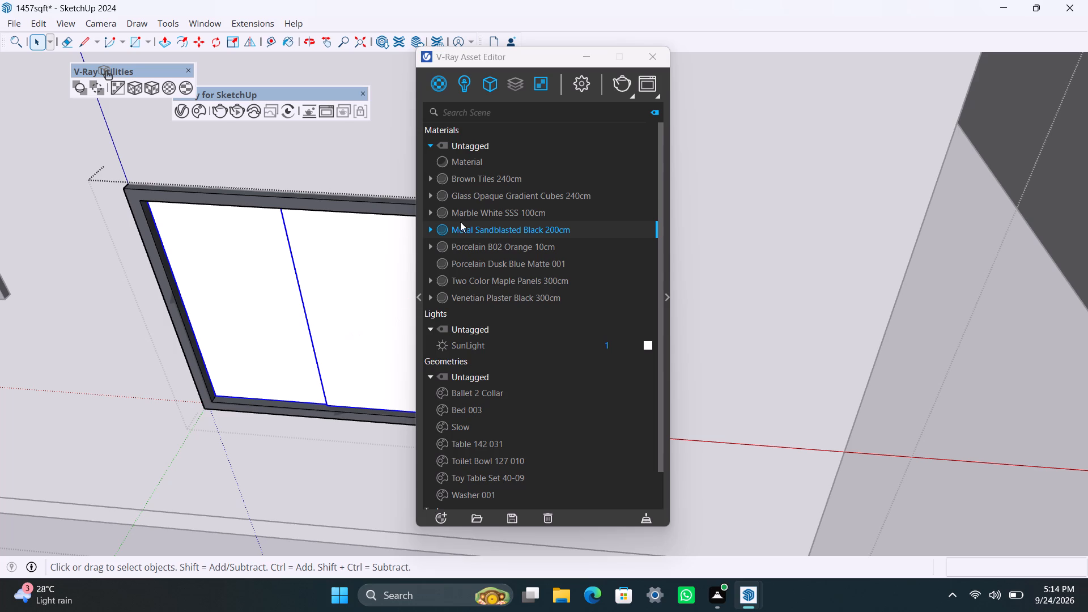
click(475, 198)
right_click(475, 197)
click(502, 223)
scroll(316, 444, down, 8)
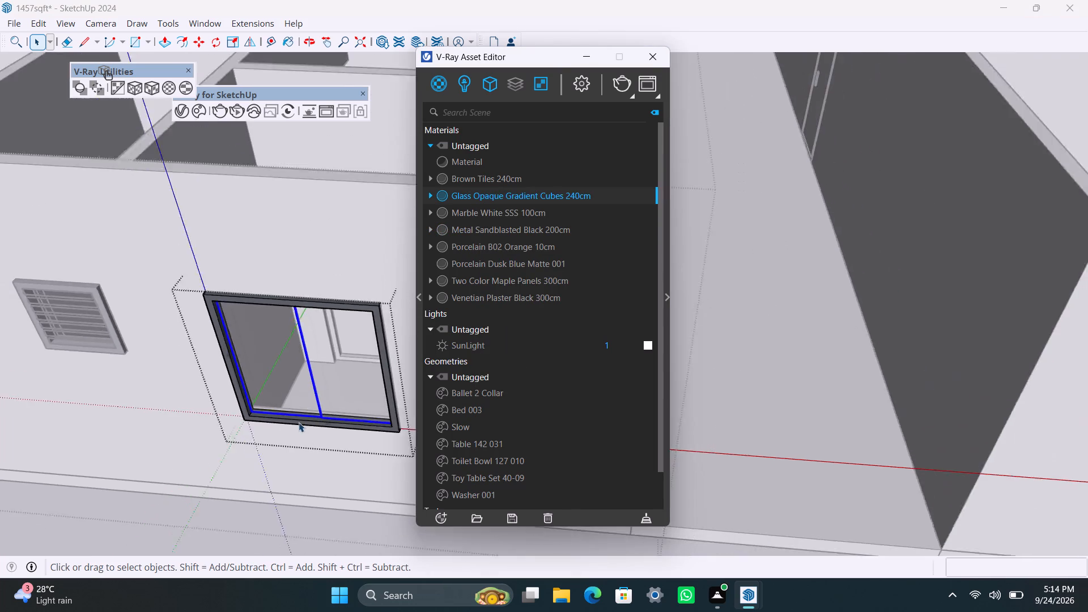
scroll(299, 422, down, 6)
middle_drag(296, 443, 150, 444)
click(239, 513)
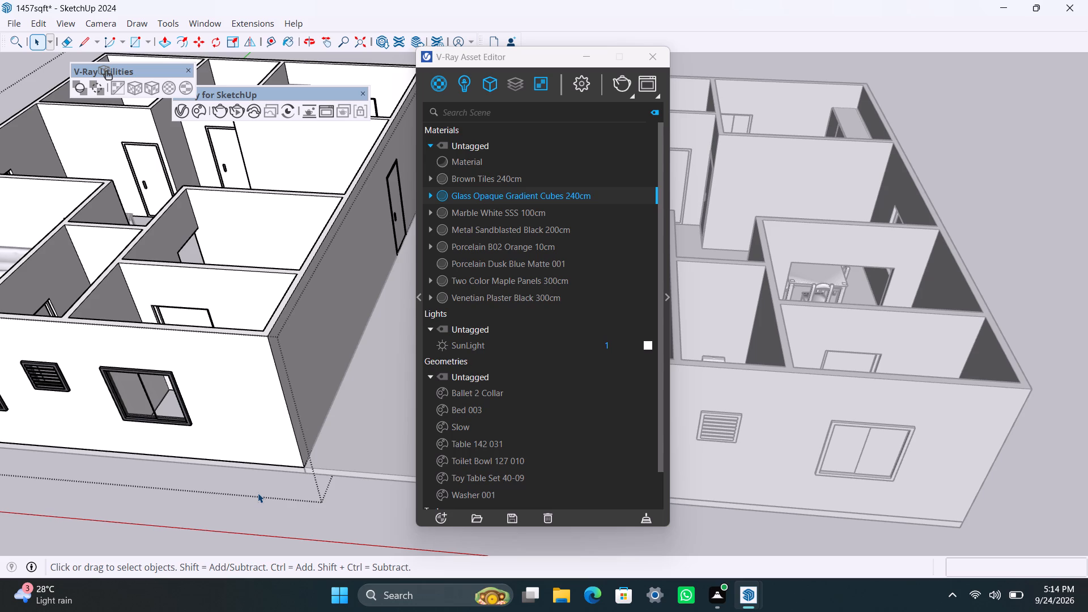
Apply Metal Sandblasted Black 200cm with the fitted tri-planar texture projection to the exterior door frame in the wall facing the neighbouring unit.
scroll(231, 478, down, 5)
scroll(271, 420, down, 5)
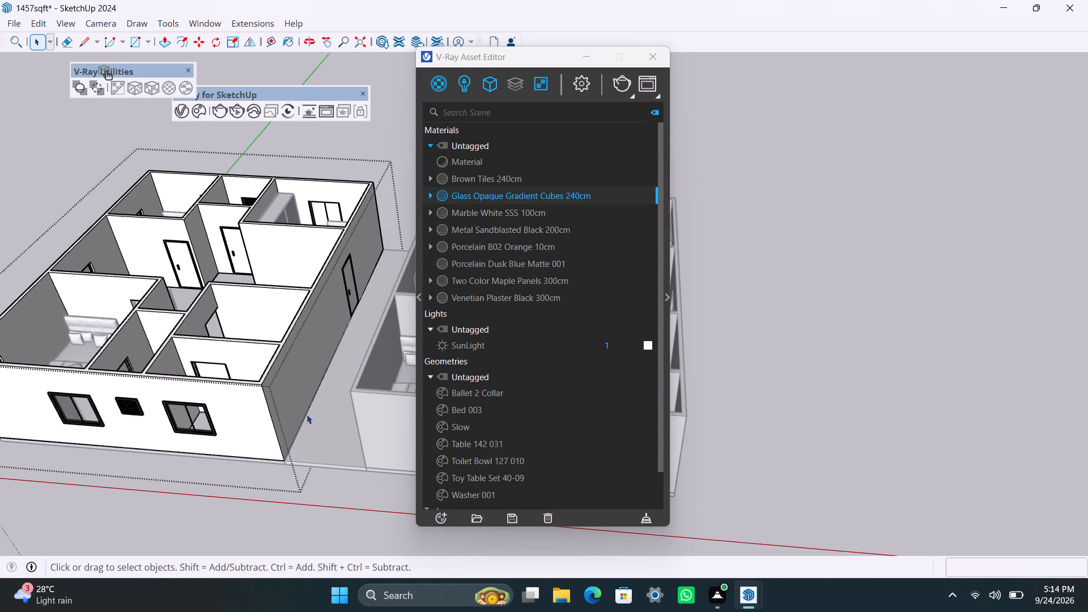
scroll(277, 410, down, 4)
middle_drag(305, 407, 69, 449)
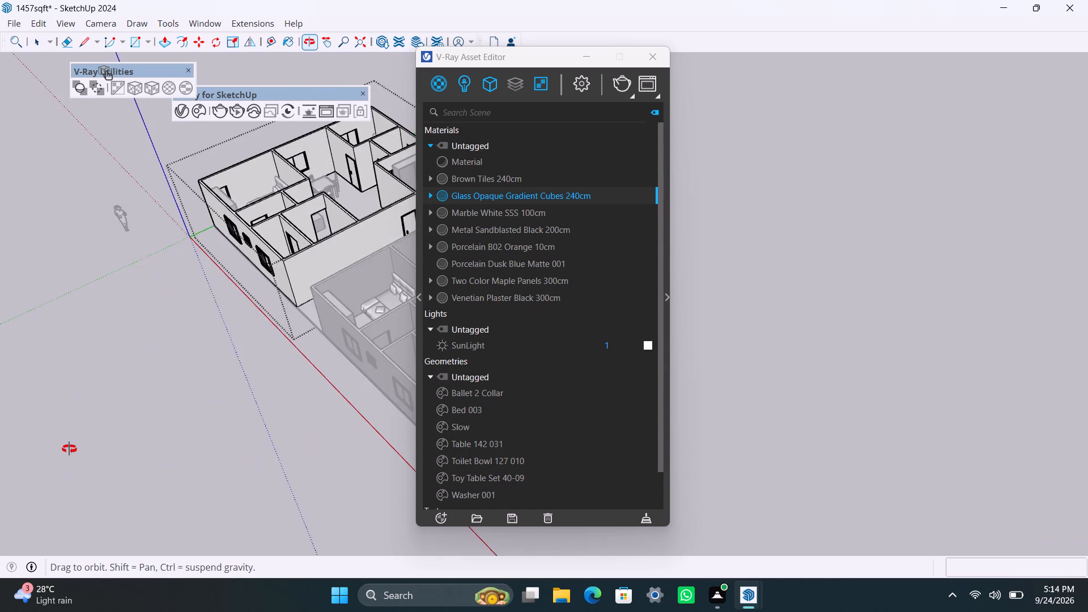
middle_drag(69, 449, 69, 448)
scroll(275, 346, down, 5)
middle_drag(356, 366, 183, 365)
scroll(277, 327, down, 3)
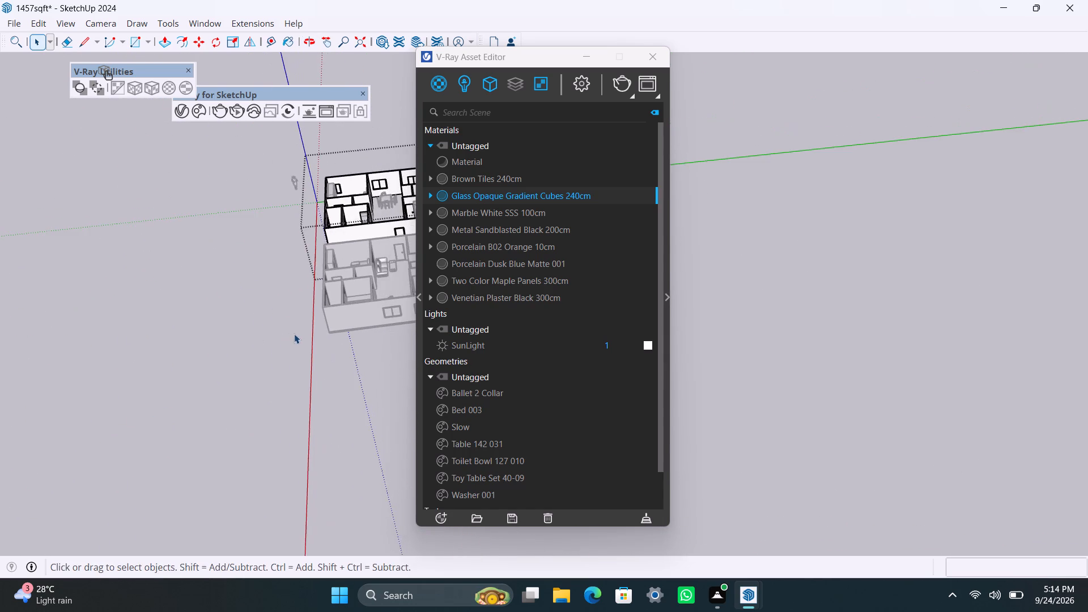
middle_drag(304, 343, 169, 546)
scroll(283, 417, up, 5)
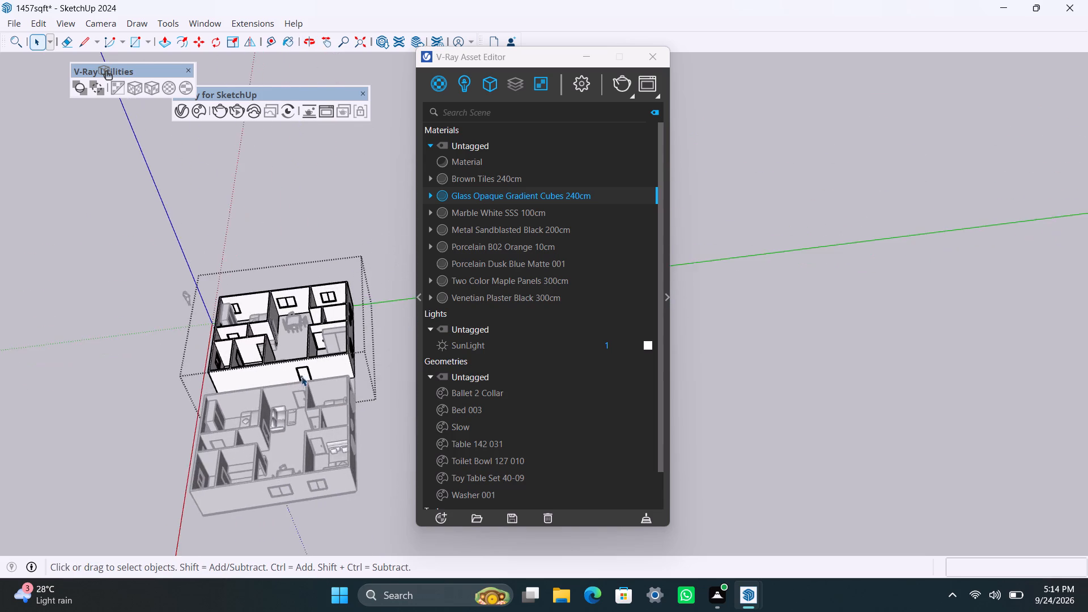
scroll(301, 376, up, 5)
scroll(295, 372, up, 17)
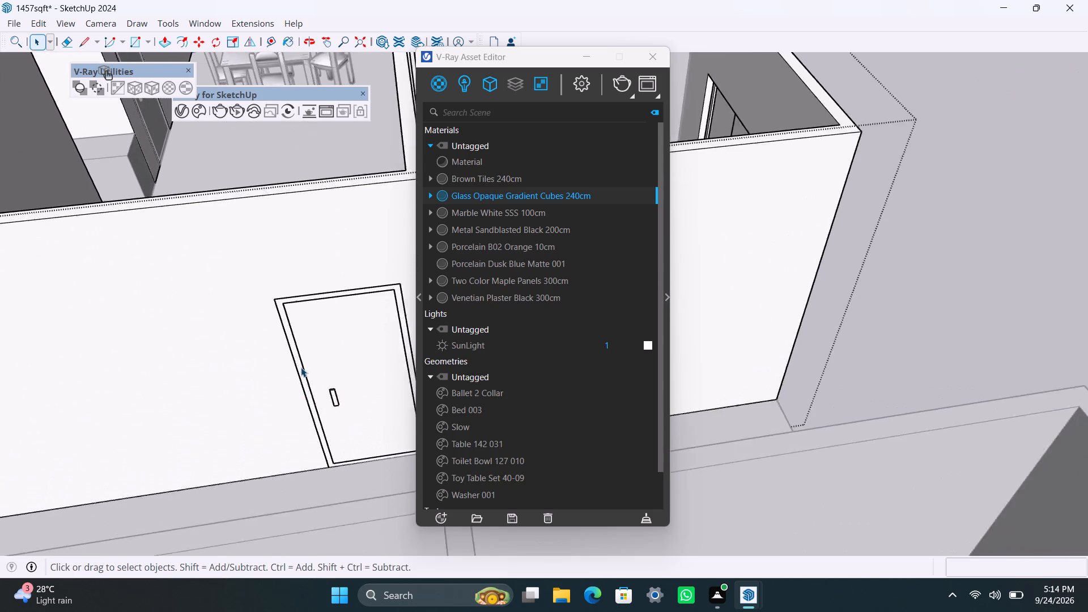
scroll(301, 367, up, 3)
triple_click(300, 367)
click(300, 367)
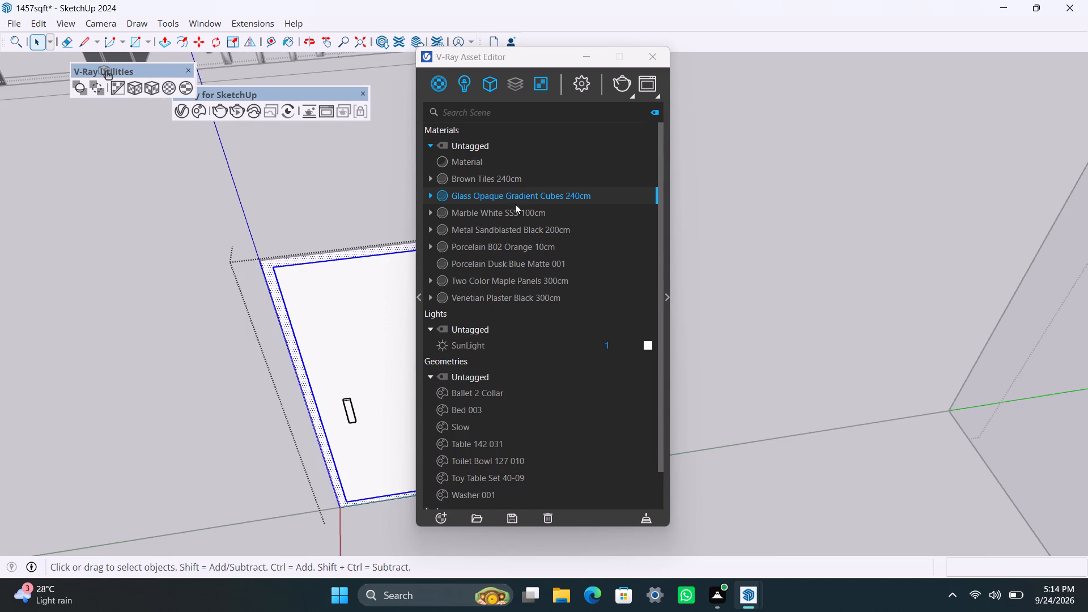
click(484, 231)
right_click(484, 231)
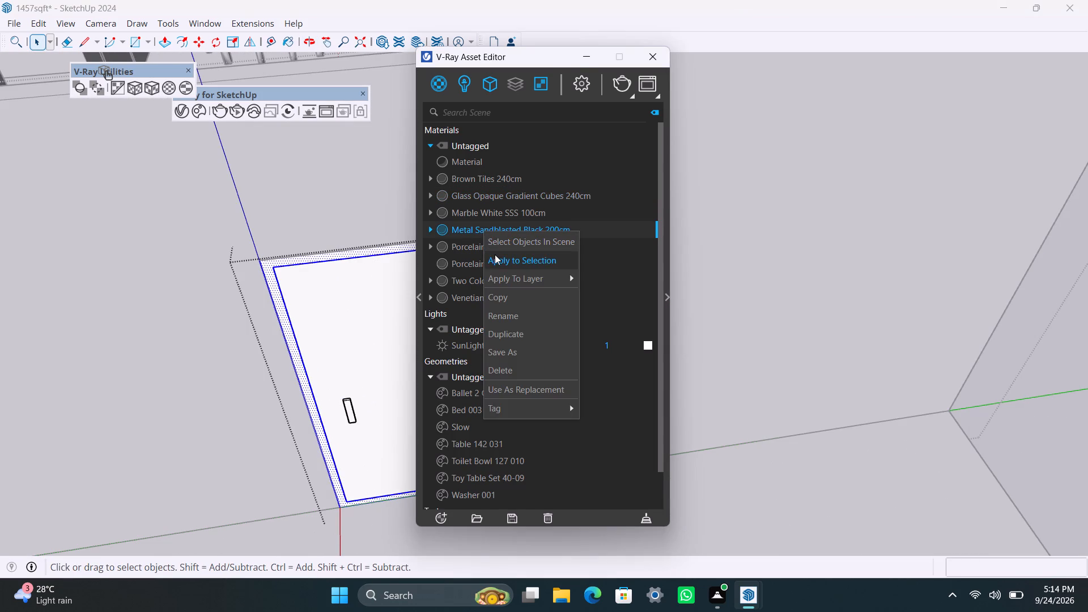
click(495, 254)
click(155, 85)
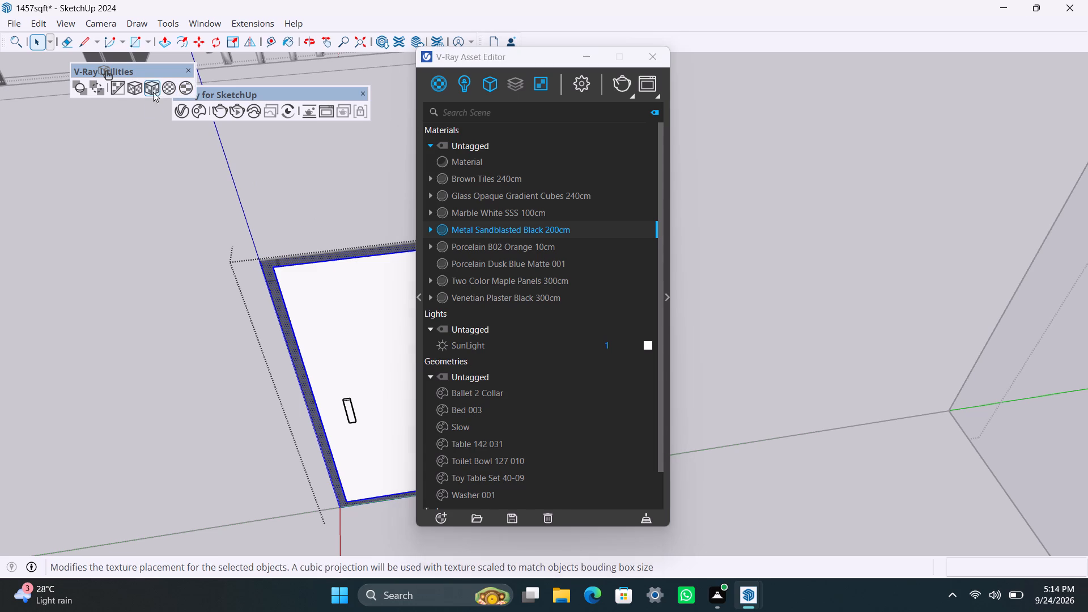
Apply Two Color Maple Panels 300cm to the leaf of the exterior door.
triple_click(382, 313)
click(382, 312)
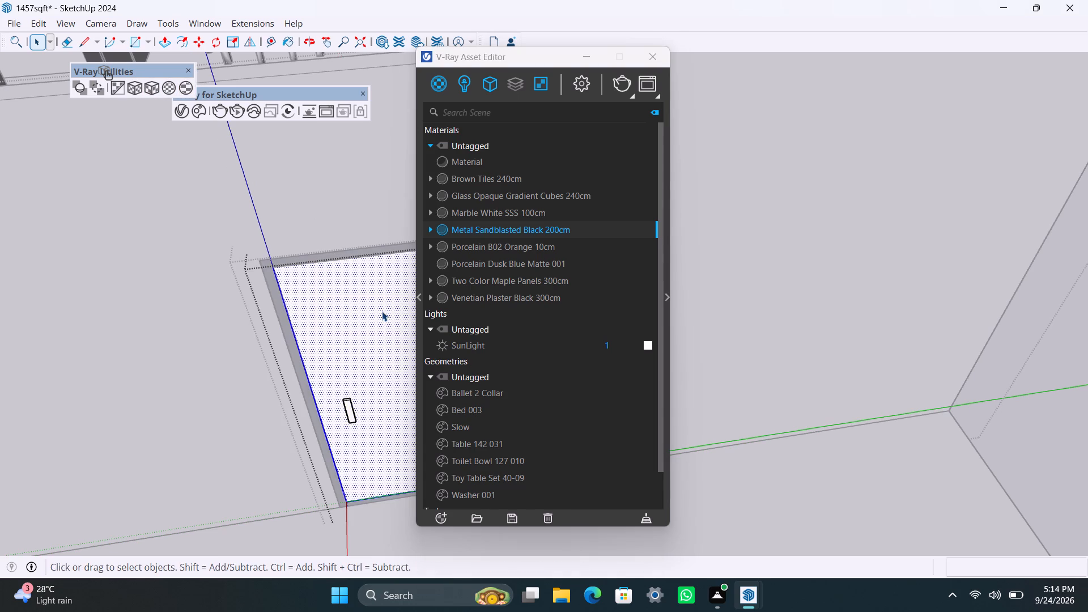
click(508, 282)
right_click(508, 282)
click(542, 308)
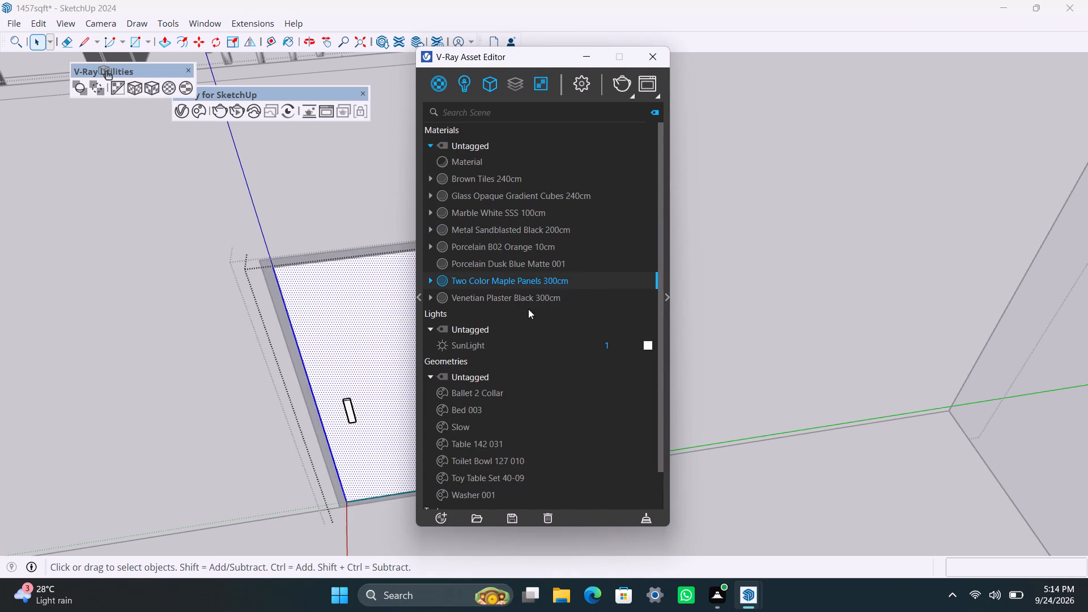
Apply Metal Sandblasted Black 200cm to the handle of the exterior door.
click(350, 403)
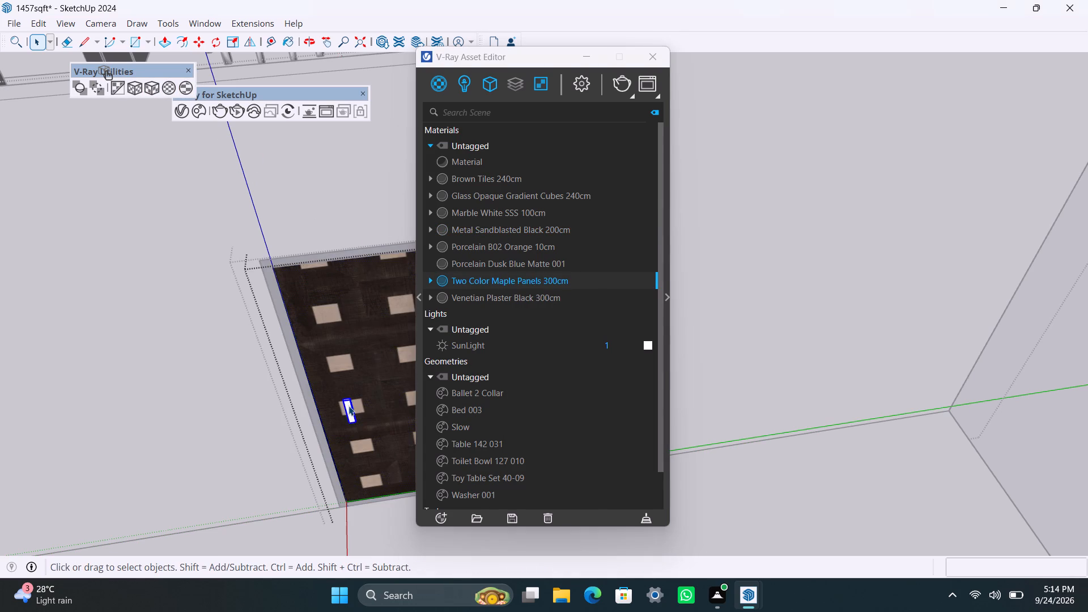
click(488, 197)
click(483, 235)
right_click(482, 232)
click(502, 259)
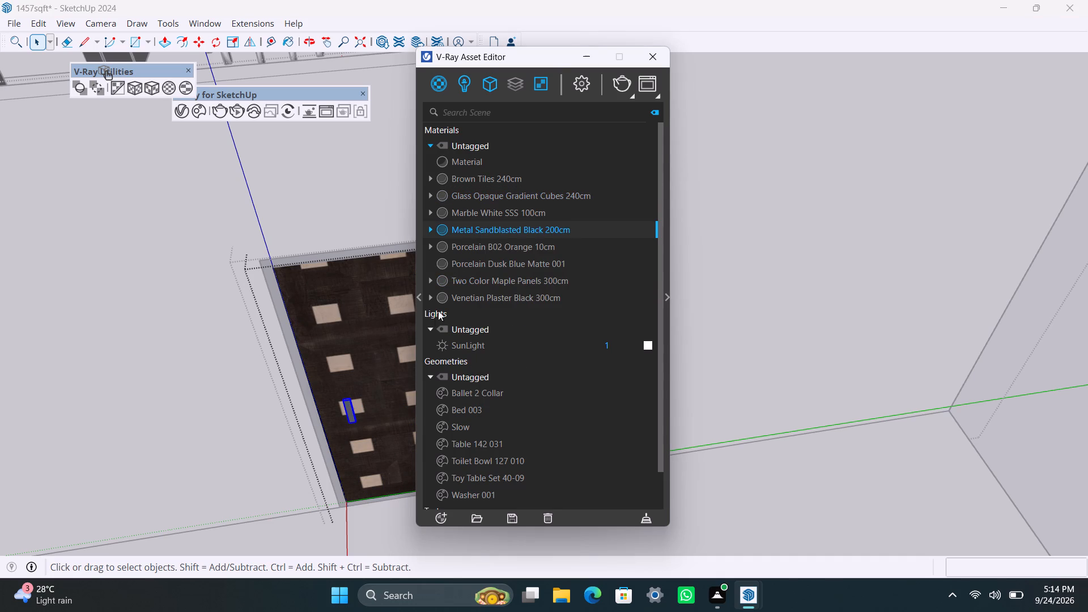
scroll(252, 201, down, 10)
click(282, 329)
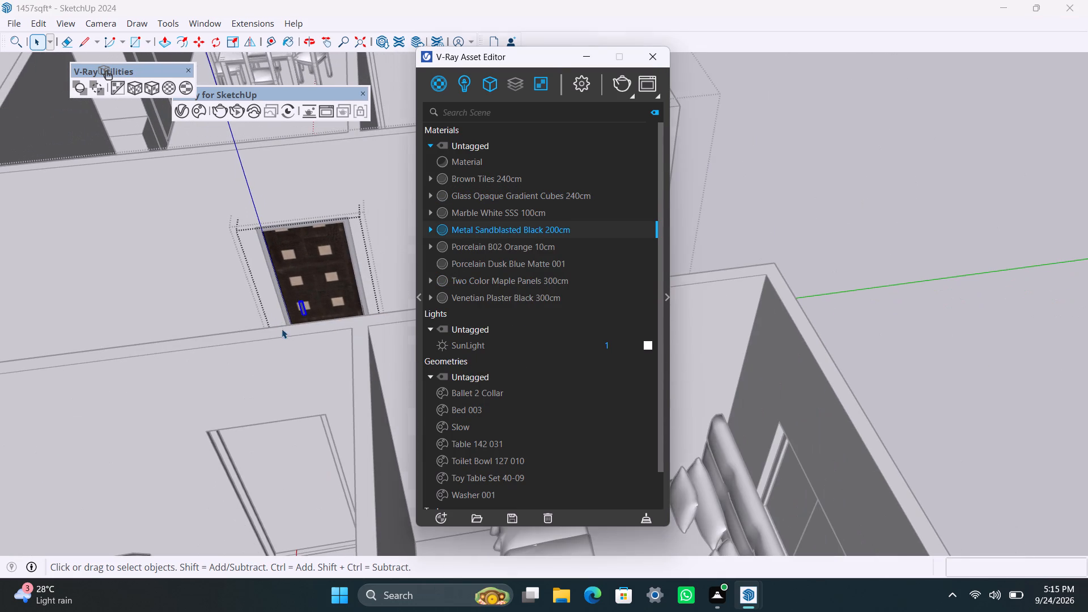
Apply Metal Sandblasted Black 200cm with the fitted tri-planar projection to the window frame nearest the passage, in the wall with the untextured louvered vent.
click(269, 246)
click(263, 217)
scroll(244, 215, down, 4)
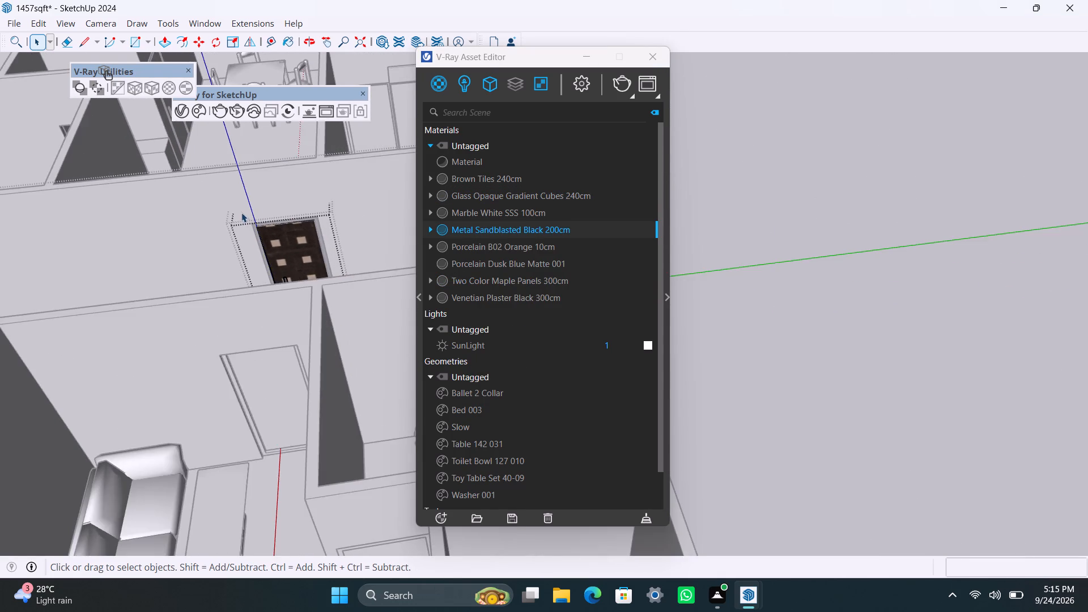
scroll(241, 212, down, 5)
middle_drag(298, 226, 241, 394)
double_click(180, 292)
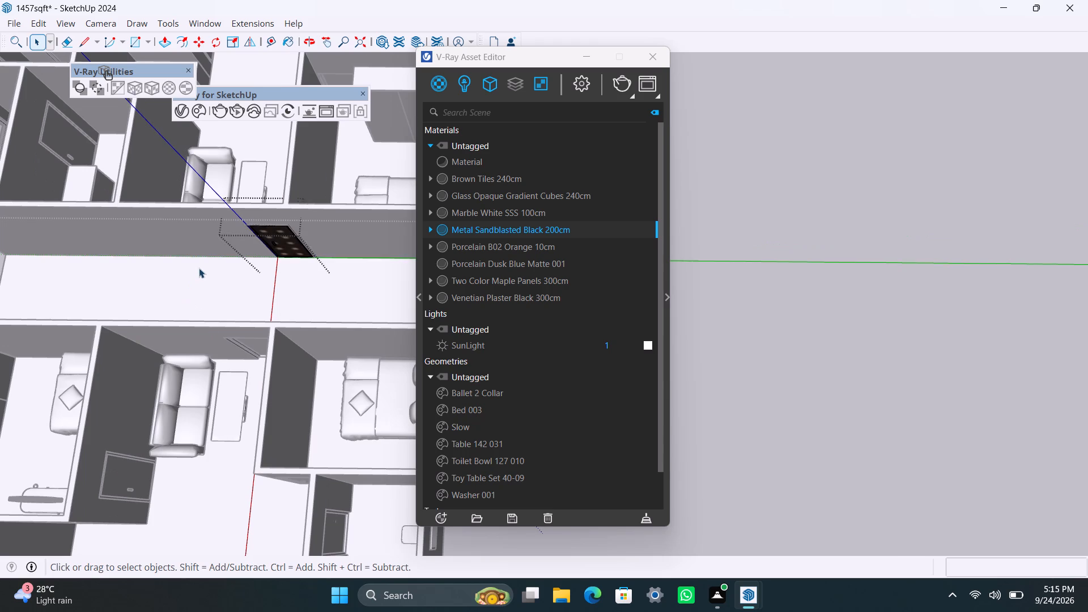
scroll(199, 268, down, 3)
middle_drag(291, 265, 456, 295)
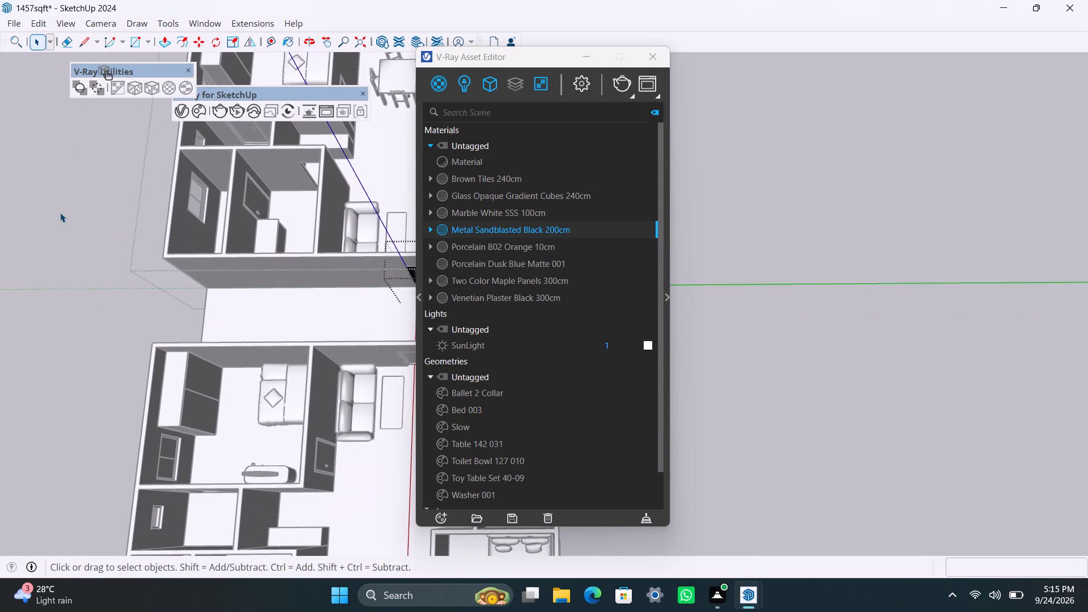
triple_click(60, 212)
click(62, 212)
scroll(296, 236, down, 4)
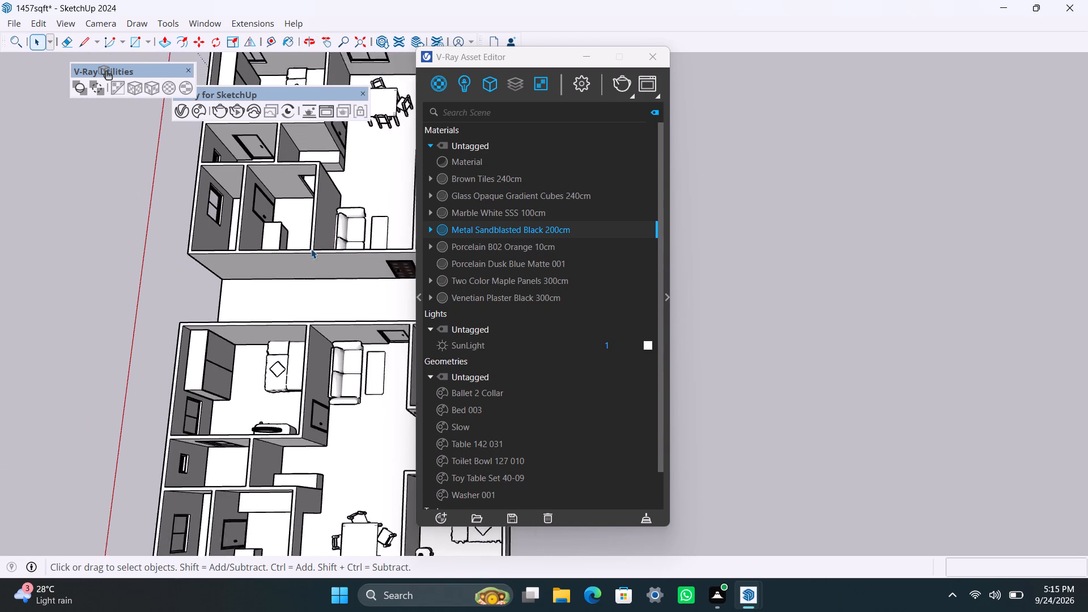
scroll(349, 266, down, 1)
middle_drag(341, 283, 84, 260)
scroll(155, 297, down, 4)
shift+middle_drag(207, 340, 0, 505)
scroll(369, 322, up, 4)
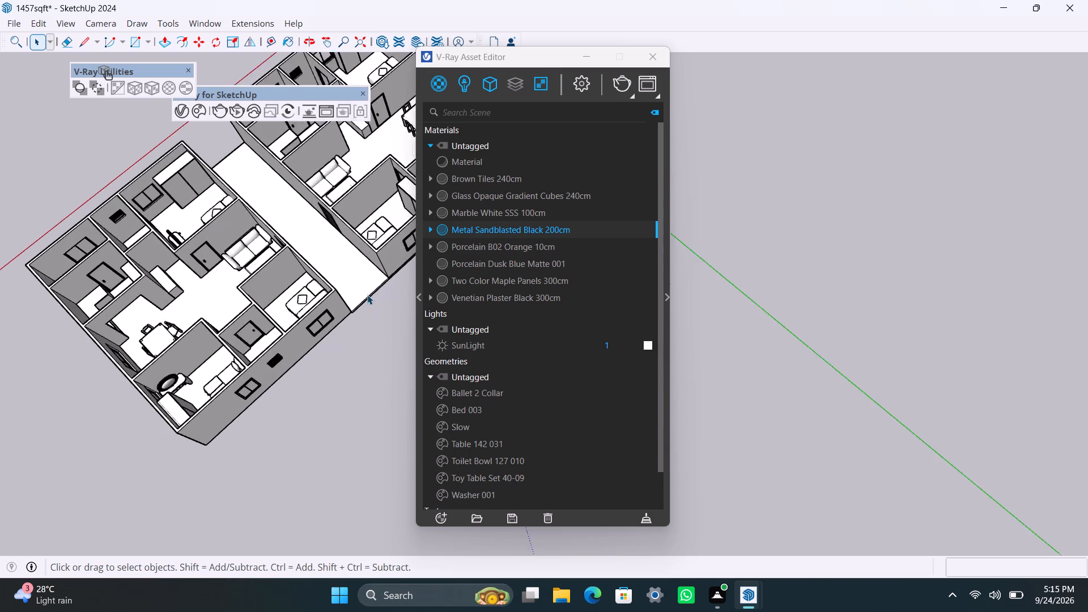
scroll(367, 295, up, 4)
middle_drag(367, 292, 194, 169)
scroll(243, 274, down, 4)
shift+middle_drag(257, 307, 108, 409)
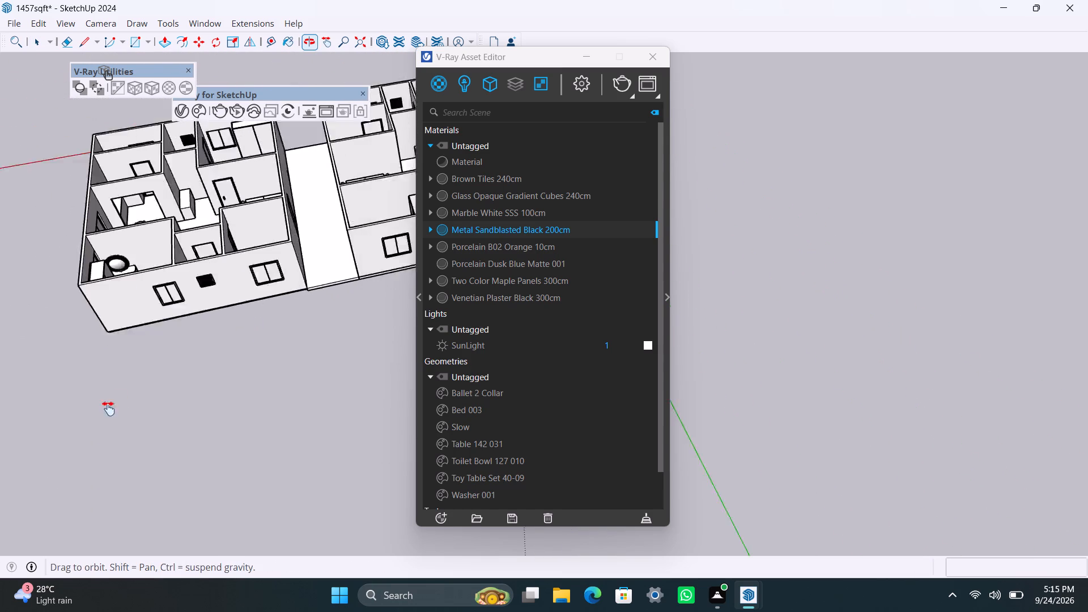
shift+middle_drag(108, 409, 78, 427)
scroll(334, 370, up, 7)
middle_drag(201, 318, 242, 309)
scroll(219, 308, up, 15)
triple_click(201, 289)
triple_click(201, 289)
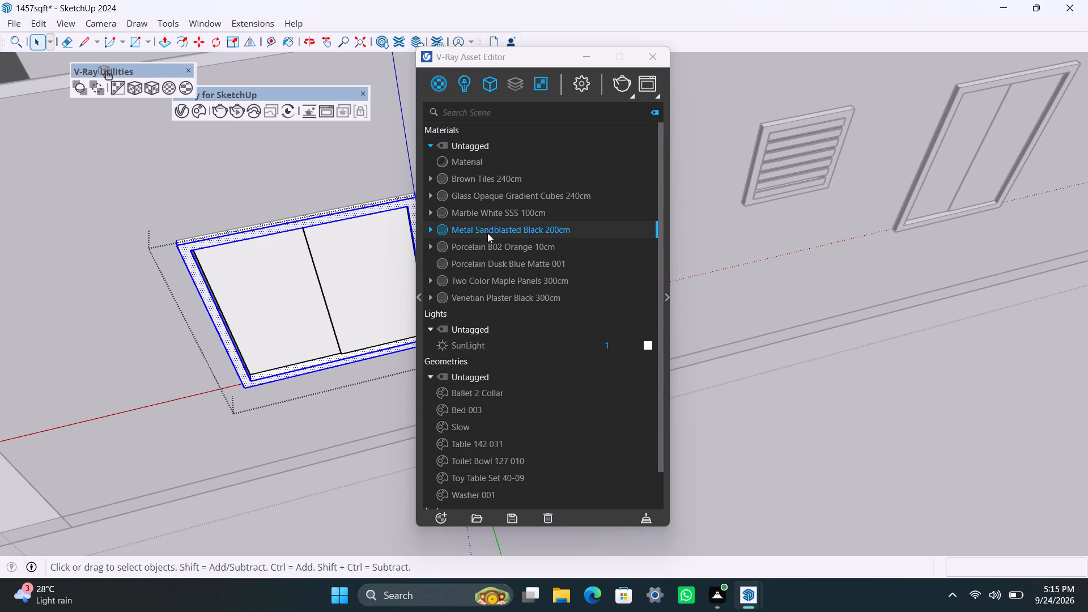
right_click(469, 229)
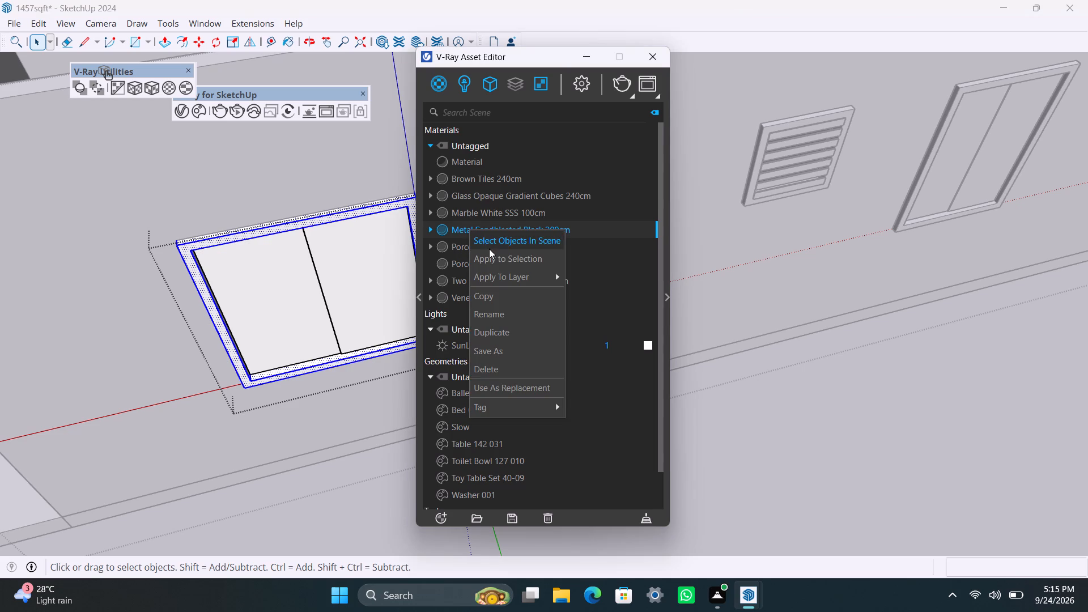
click(490, 254)
click(156, 82)
Apply Glass Opaque Gradient Cubes 240cm to both panes of this window beside the passage.
click(233, 253)
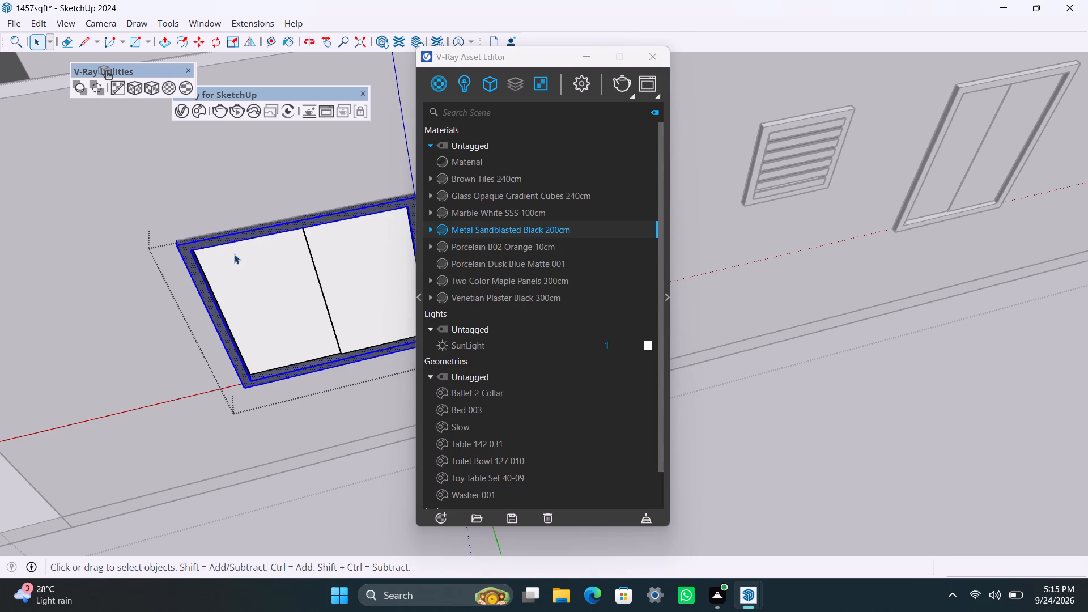
shift+click(335, 266)
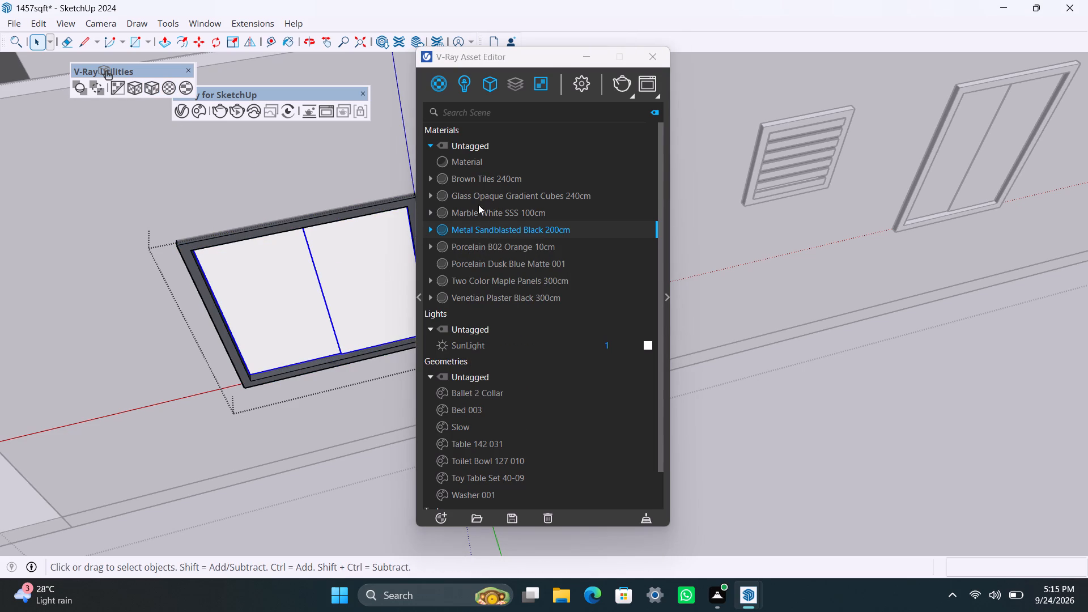
click(478, 201)
right_click(478, 198)
click(495, 229)
scroll(263, 311, down, 2)
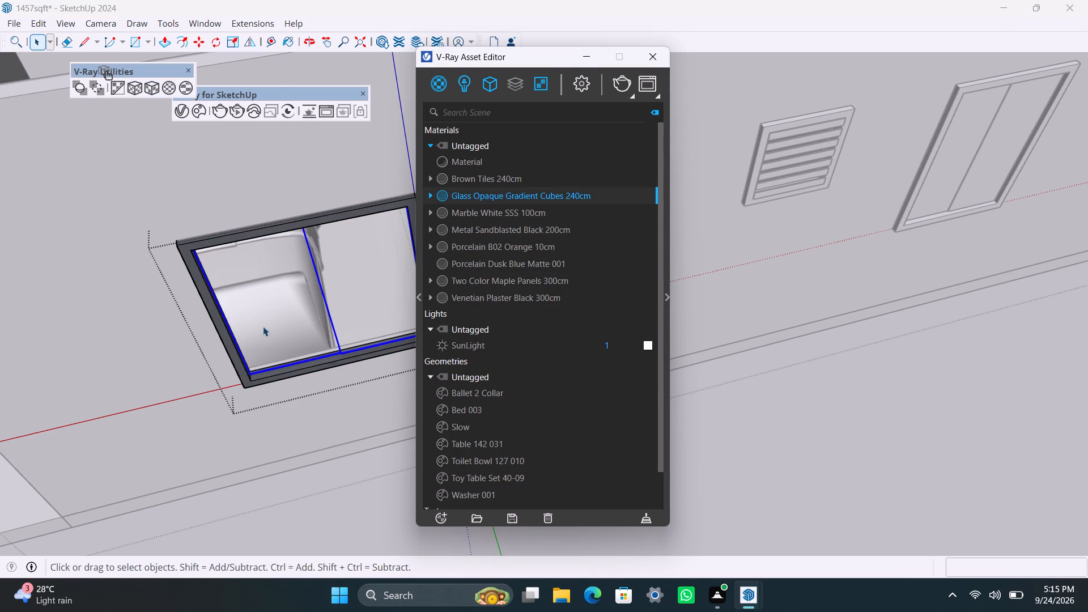
scroll(263, 326, down, 14)
click(307, 424)
click(307, 420)
Apply Metal Sandblasted Black 200cm with the fitted tri-planar texture projection to the frame of the louvered vent in the same exterior wall.
middle_drag(317, 405, 308, 405)
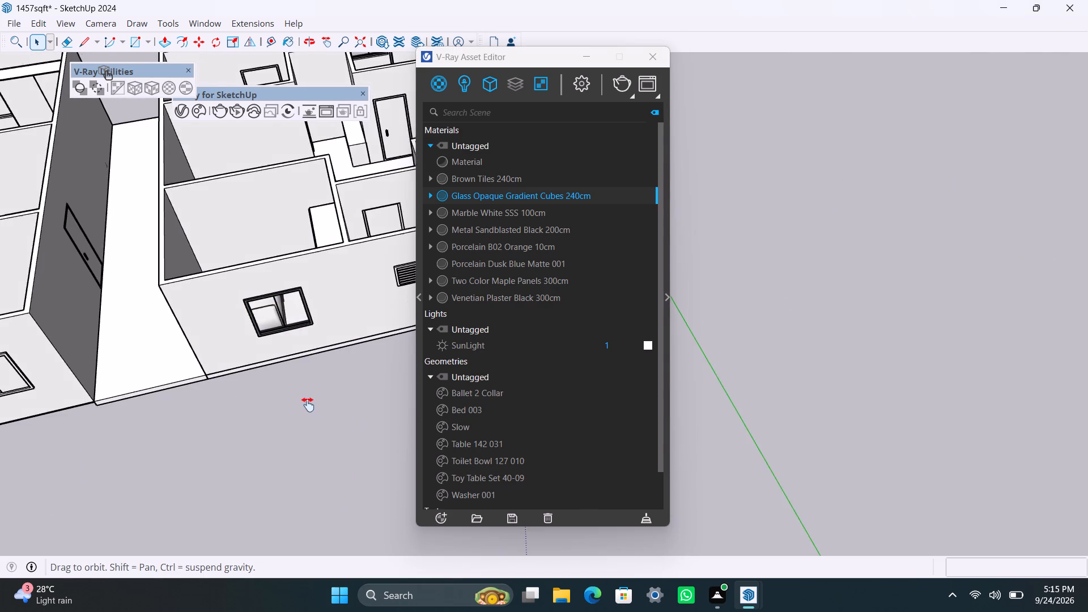
middle_drag(308, 405, 141, 434)
scroll(165, 358, up, 14)
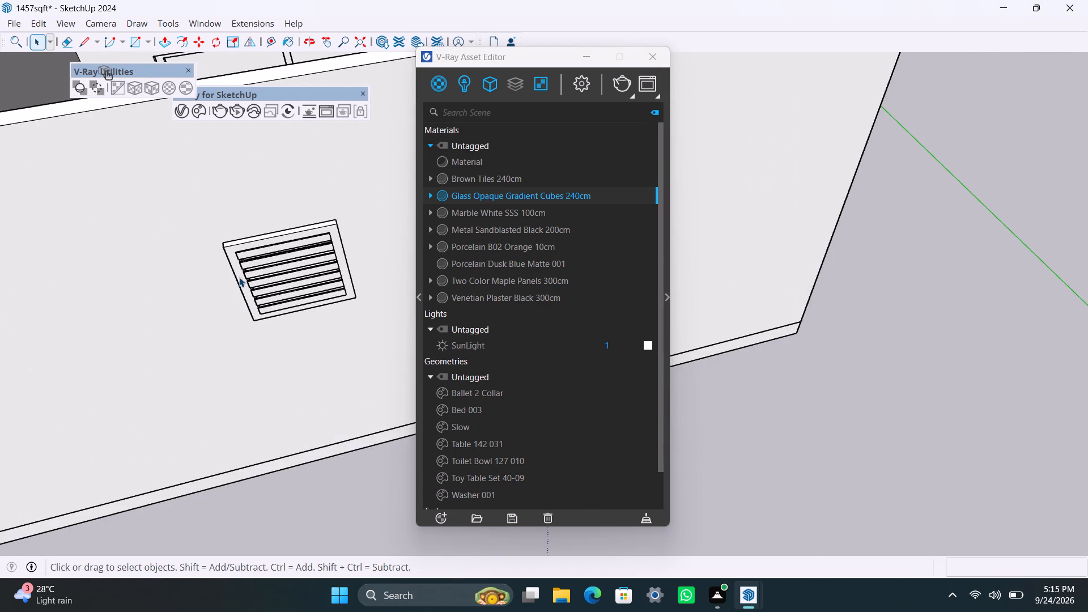
triple_click(239, 277)
double_click(240, 276)
double_click(240, 277)
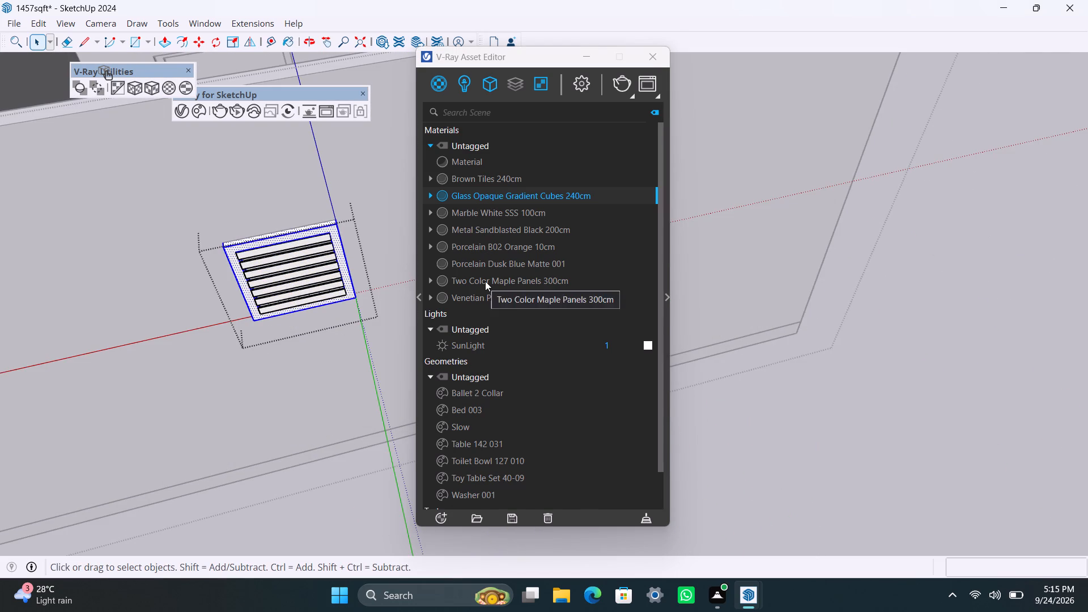
click(489, 228)
right_click(489, 227)
click(521, 257)
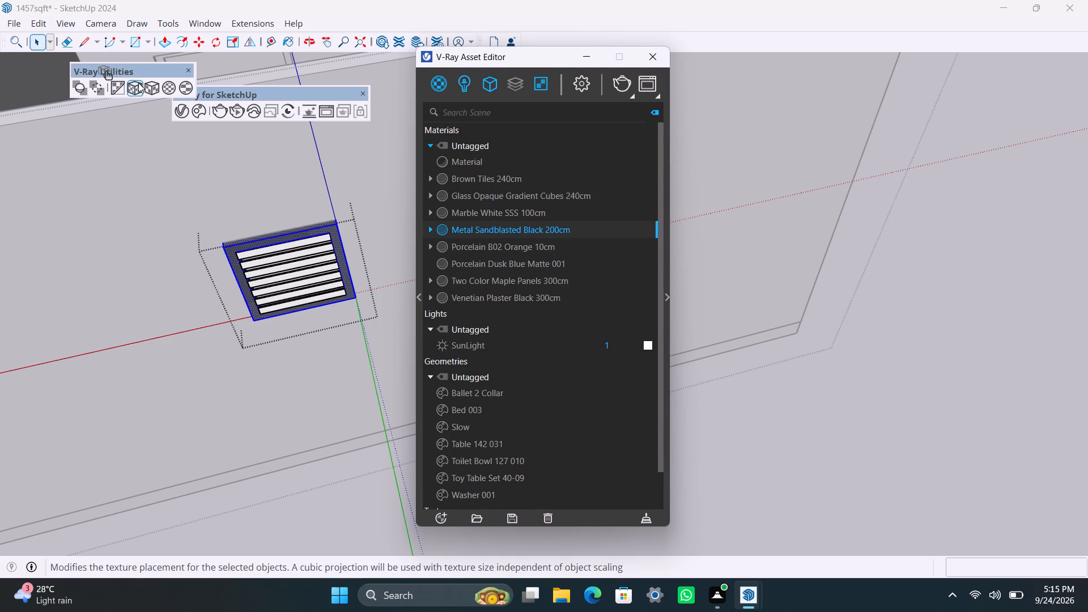
click(147, 84)
Apply Glass Opaque Gradient Cubes 240cm to all the louver slats of this vent.
scroll(219, 227, up, 6)
click(258, 257)
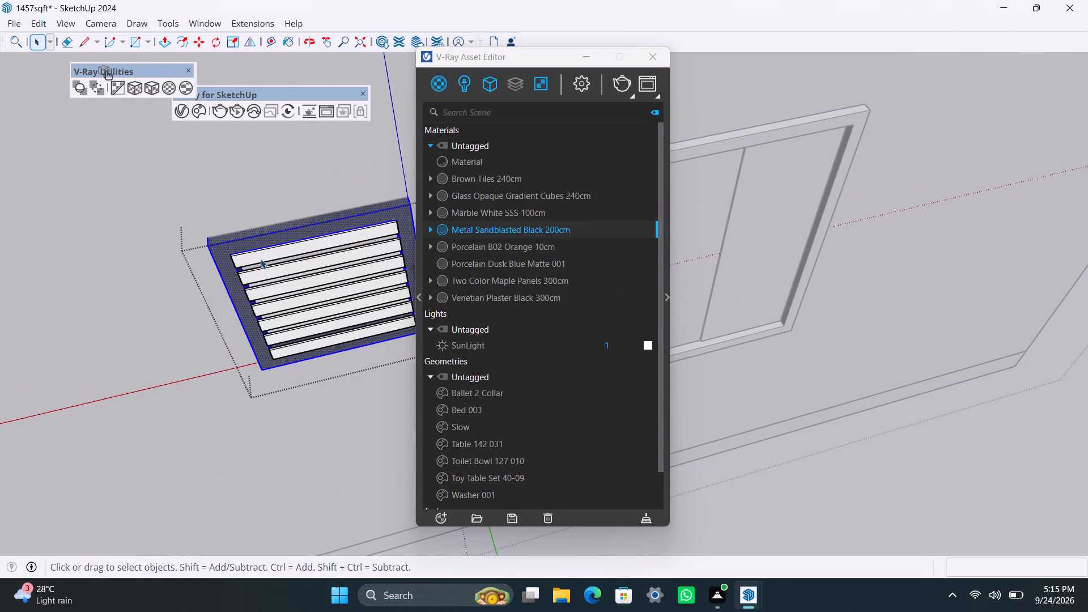
shift+click(266, 271)
shift+click(272, 286)
shift+click(275, 307)
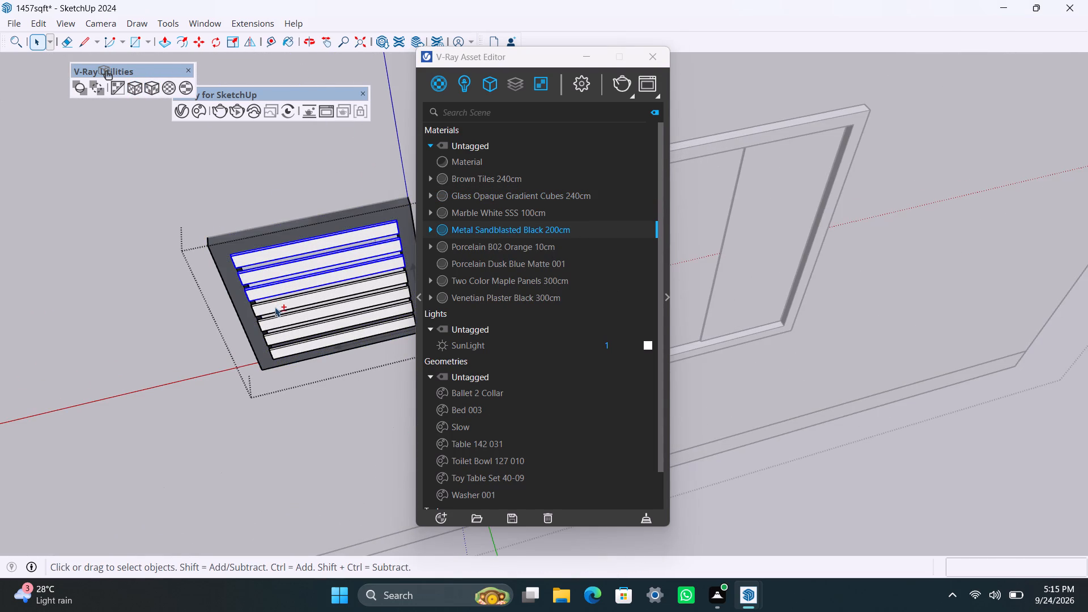
shift+click(291, 317)
shift+click(291, 335)
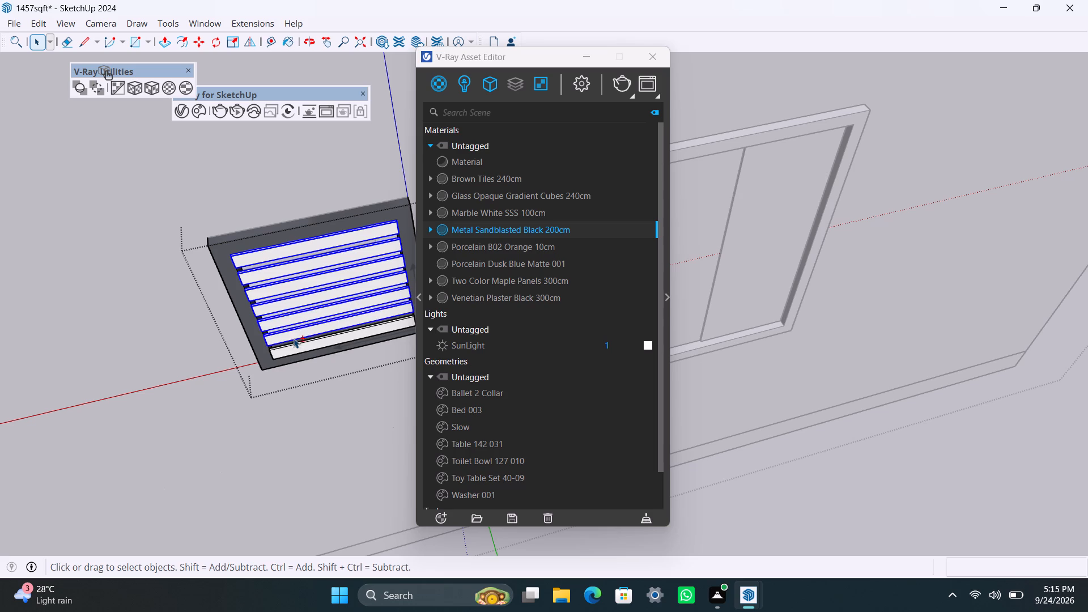
shift+click(296, 346)
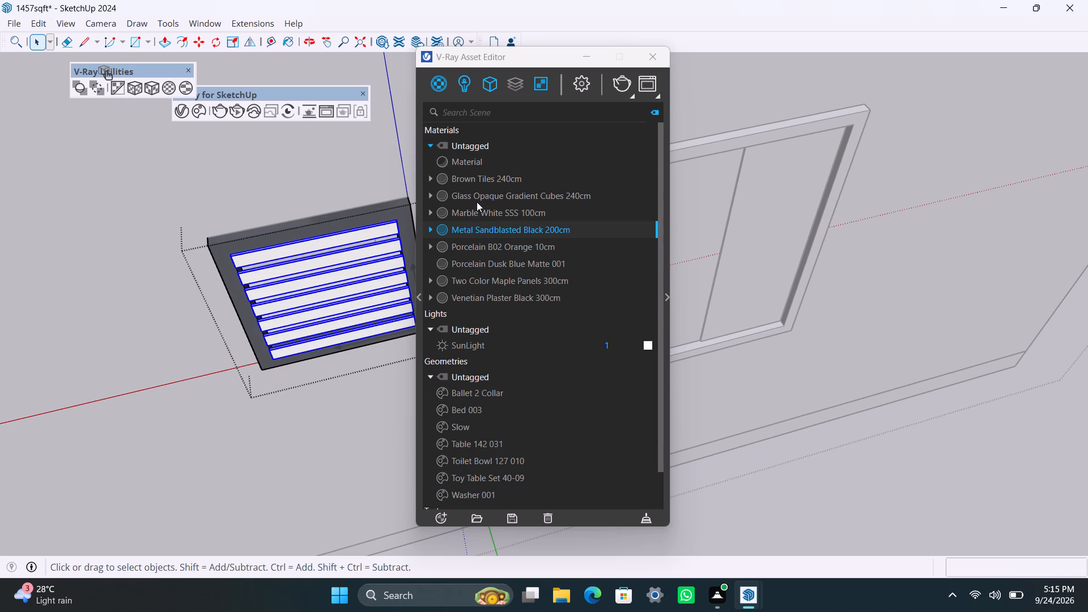
click(477, 197)
right_click(477, 197)
click(501, 220)
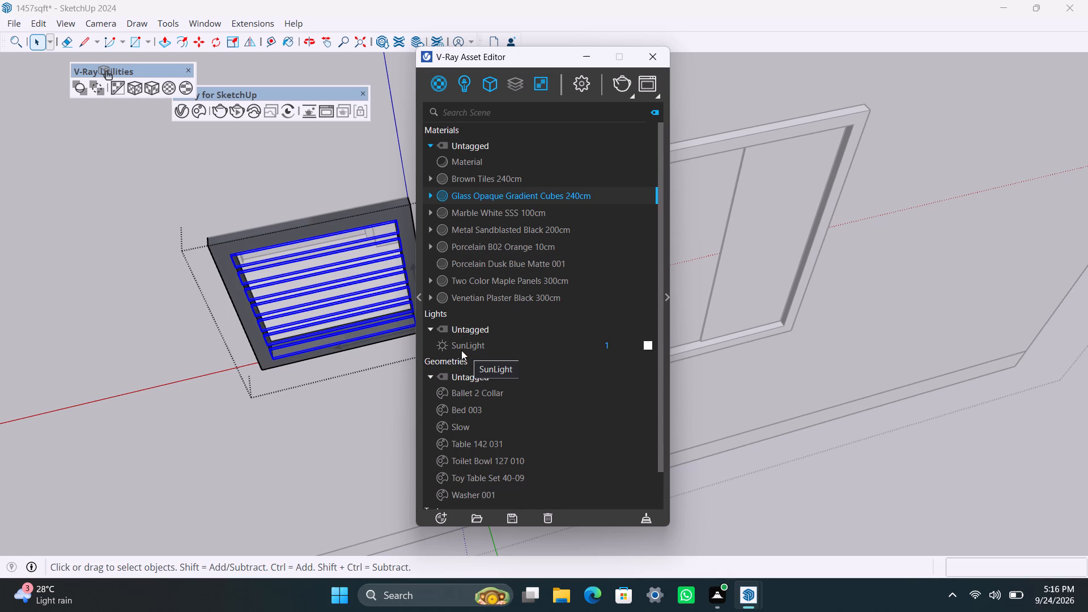
click(320, 486)
Apply Metal Sandblasted Black 200cm with the fitted tri-planar texture projection to the window frame between the vent and the building corner.
scroll(275, 433, down, 4)
shift+middle_drag(291, 453, 67, 380)
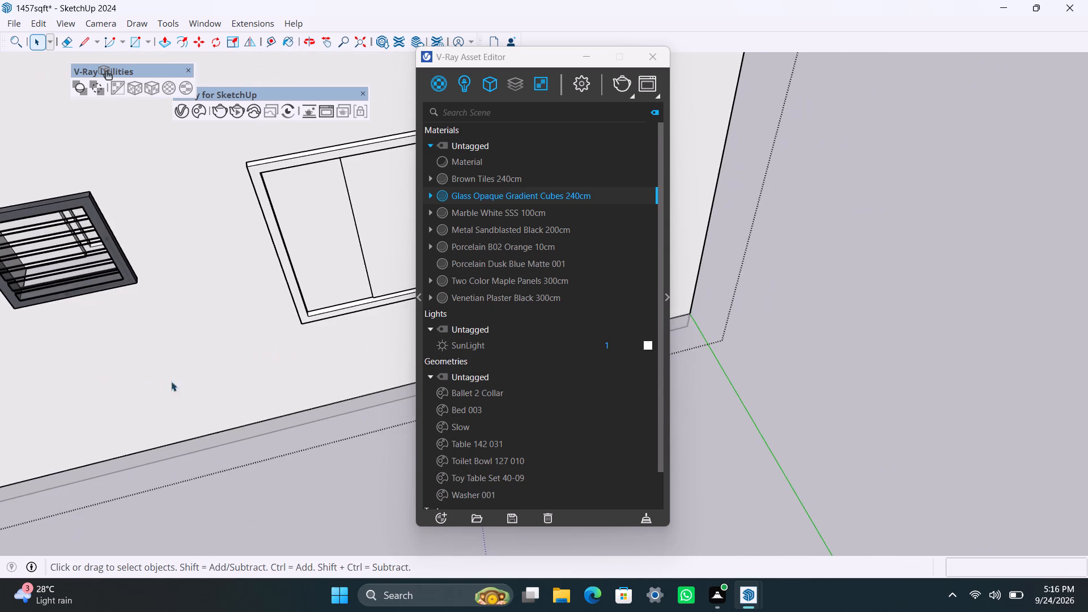
scroll(236, 407, down, 2)
middle_drag(227, 405, 161, 193)
scroll(282, 274, down, 2)
shift+middle_drag(264, 296, 257, 430)
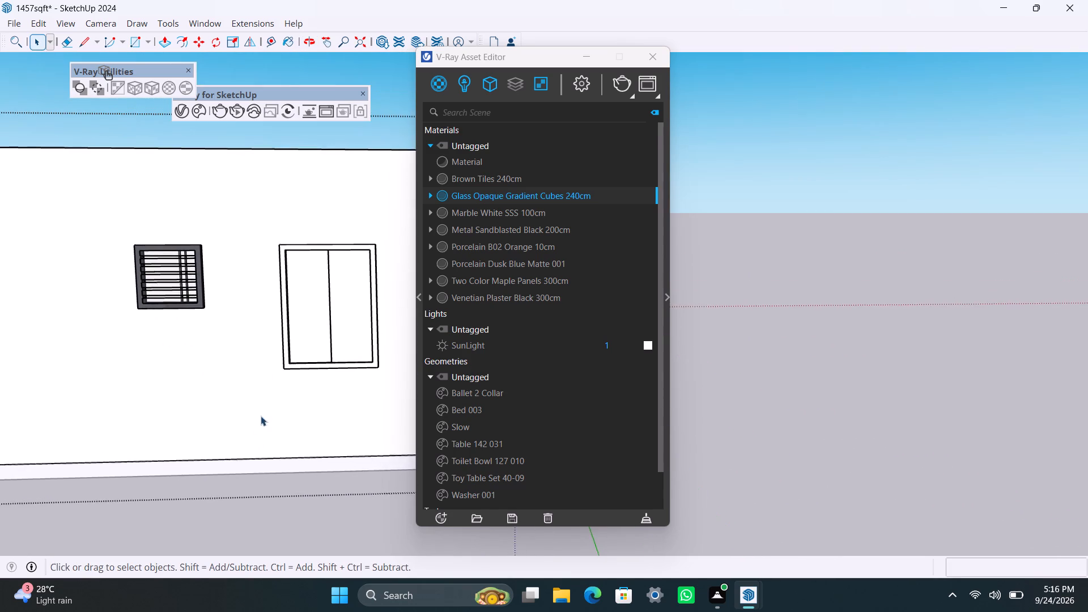
scroll(278, 386, up, 8)
triple_click(284, 326)
click(284, 326)
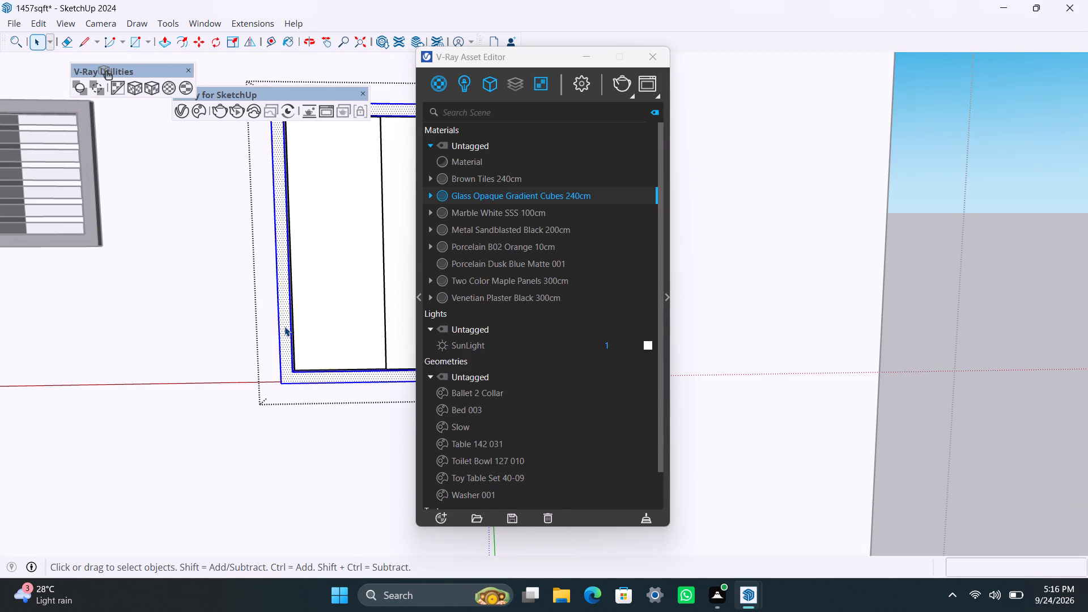
click(521, 232)
right_click(520, 231)
click(550, 258)
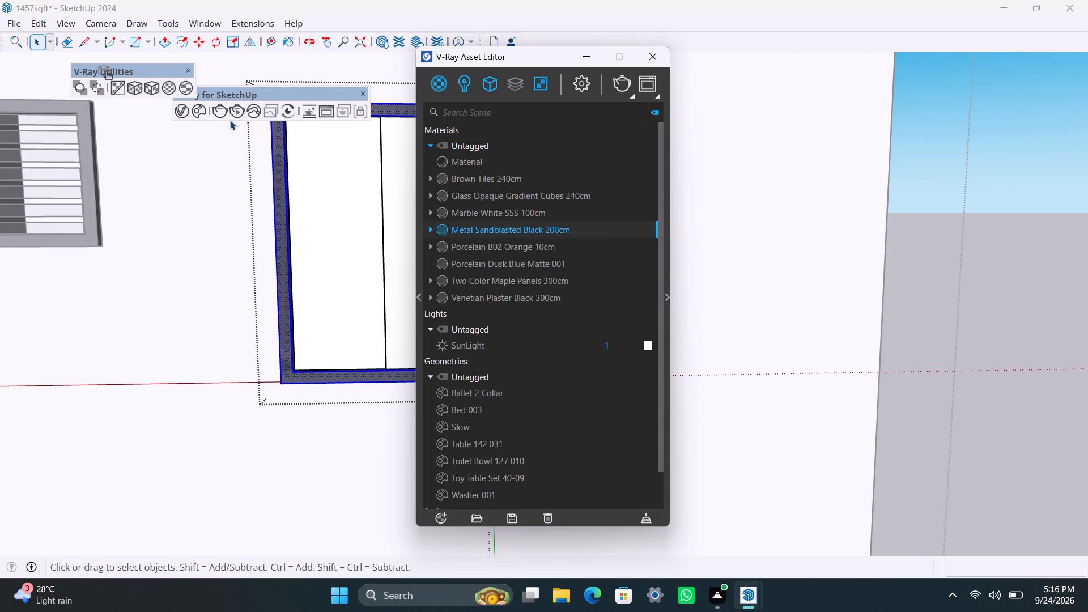
click(158, 84)
Apply Glass Opaque Gradient Cubes 240cm to both panes of this window near the building corner.
click(338, 256)
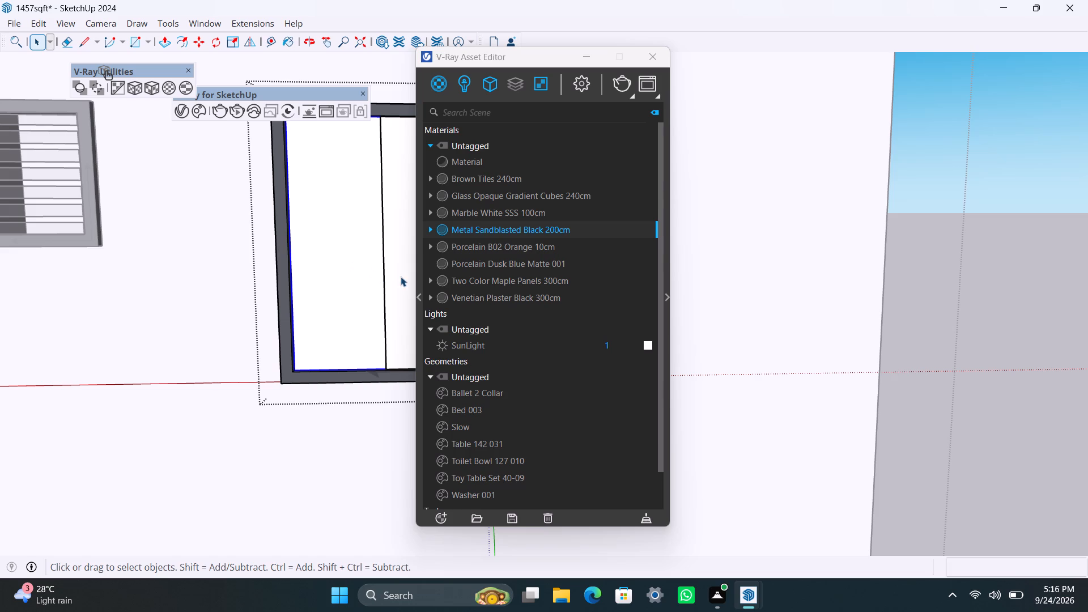
shift+click(401, 277)
click(485, 200)
right_click(484, 200)
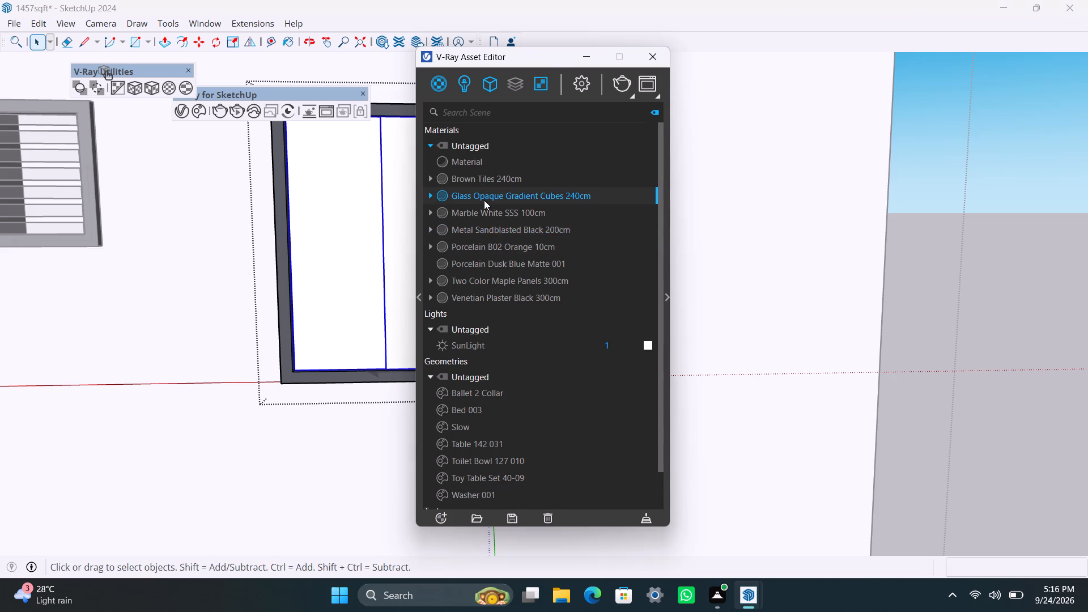
click(498, 222)
scroll(394, 265, down, 20)
scroll(394, 265, down, 1)
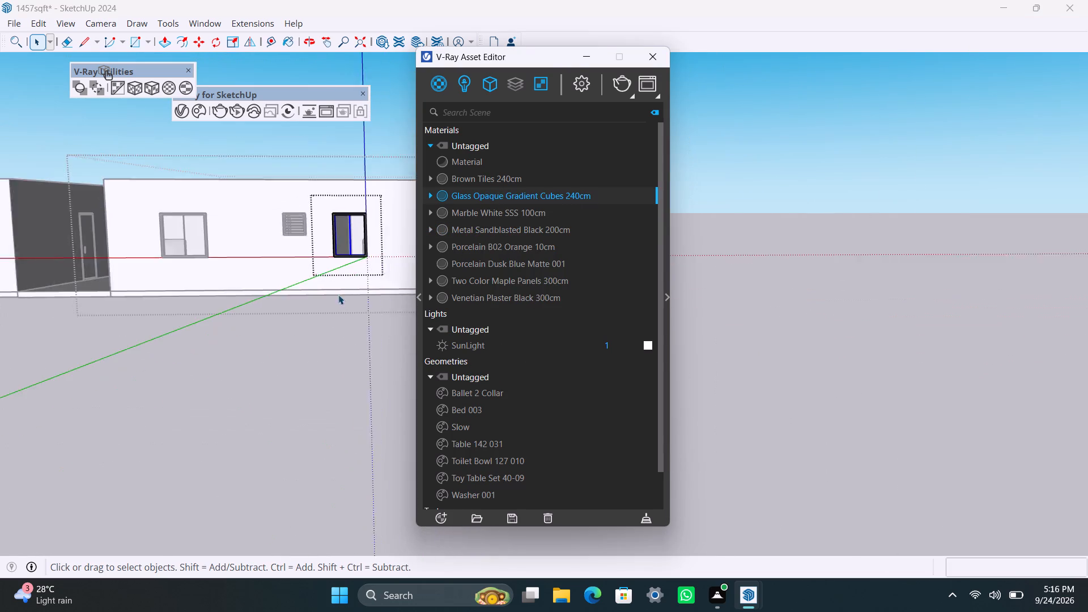
middle_drag(346, 328, 4, 347)
scroll(257, 334, down, 4)
shift+middle_drag(265, 358, 139, 427)
click(232, 445)
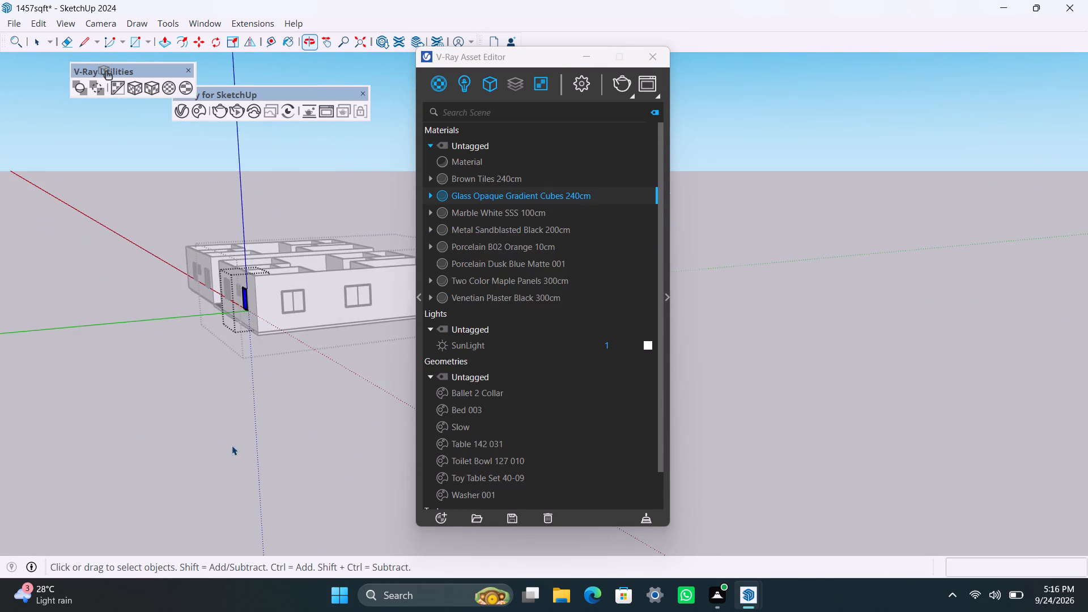
Apply Metal Sandblasted Black 200cm with the fitted tri-planar projection to the first window frame around the corner, in the adjoining exterior wall.
scroll(291, 355, up, 4)
middle_drag(294, 353, 131, 356)
scroll(199, 300, up, 8)
shift+middle_drag(247, 297, 297, 398)
scroll(297, 356, up, 17)
triple_click(295, 295)
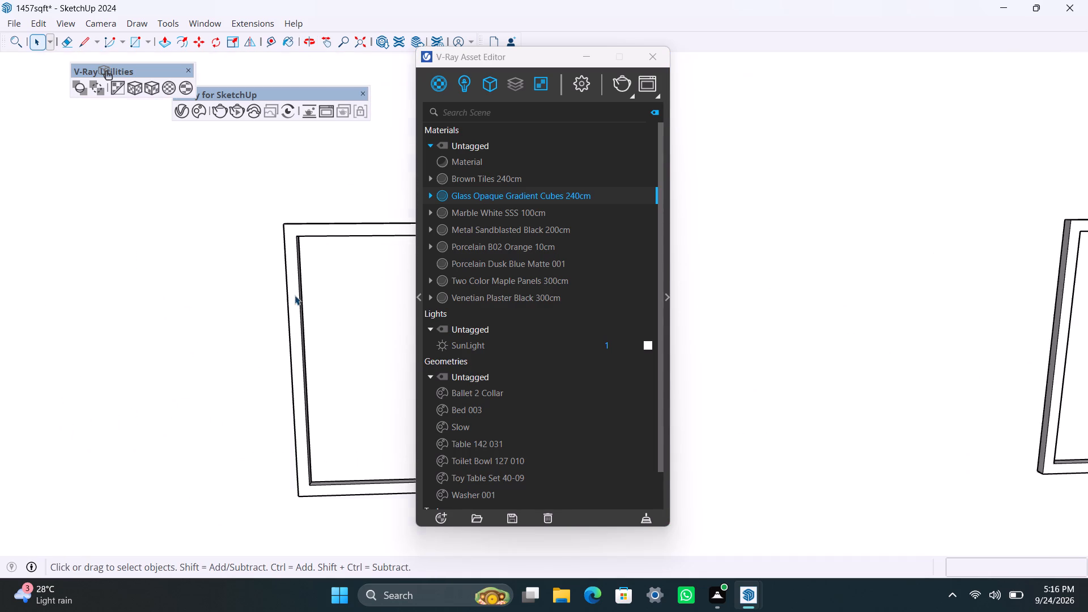
double_click(295, 295)
click(467, 234)
right_click(462, 229)
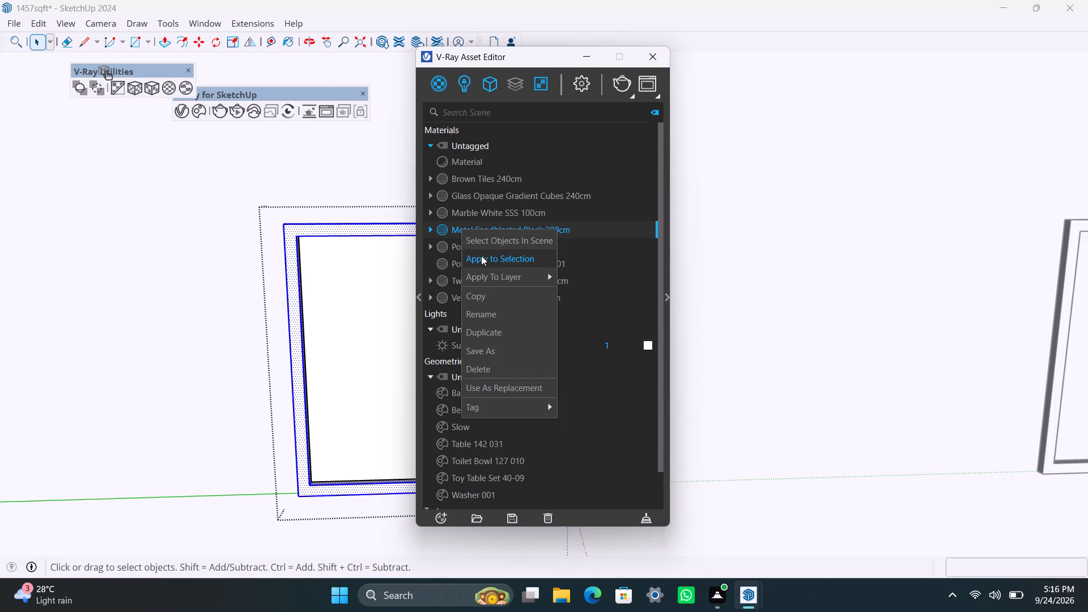
click(481, 256)
click(152, 85)
Apply Glass Opaque Gradient Cubes 240cm to both panes of this first window in the adjoining exterior wall.
scroll(313, 469, down, 5)
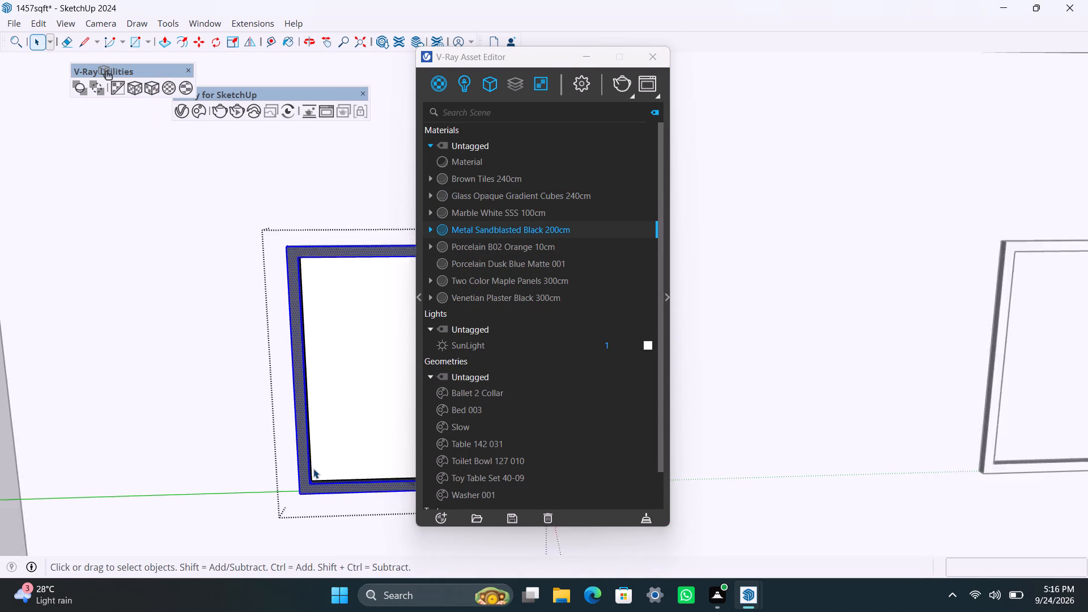
shift+middle_drag(313, 469, 191, 464)
click(240, 430)
shift+click(285, 424)
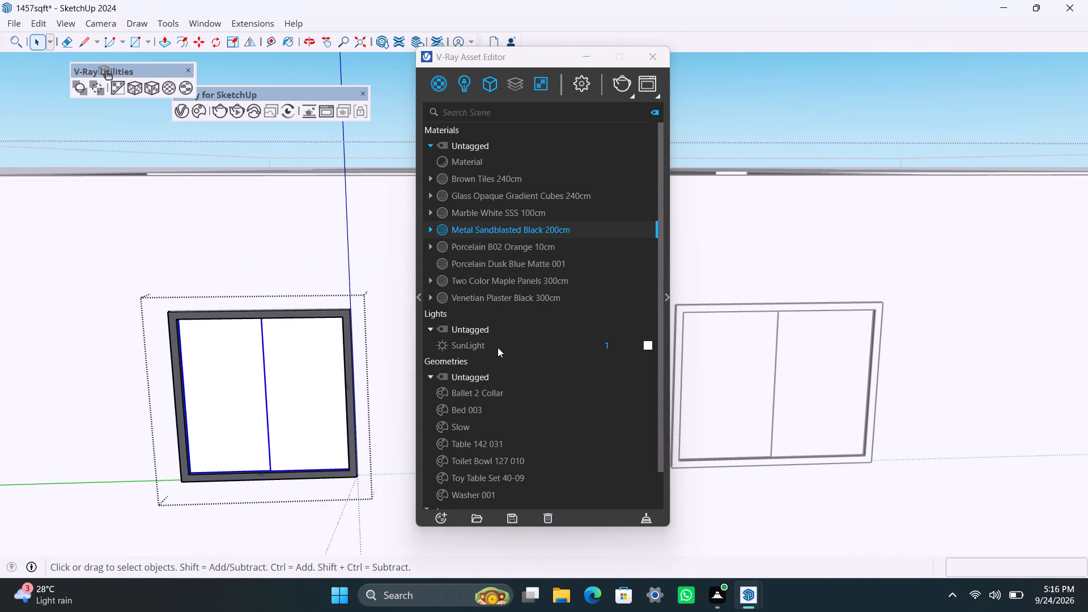
click(501, 195)
right_click(500, 195)
click(535, 229)
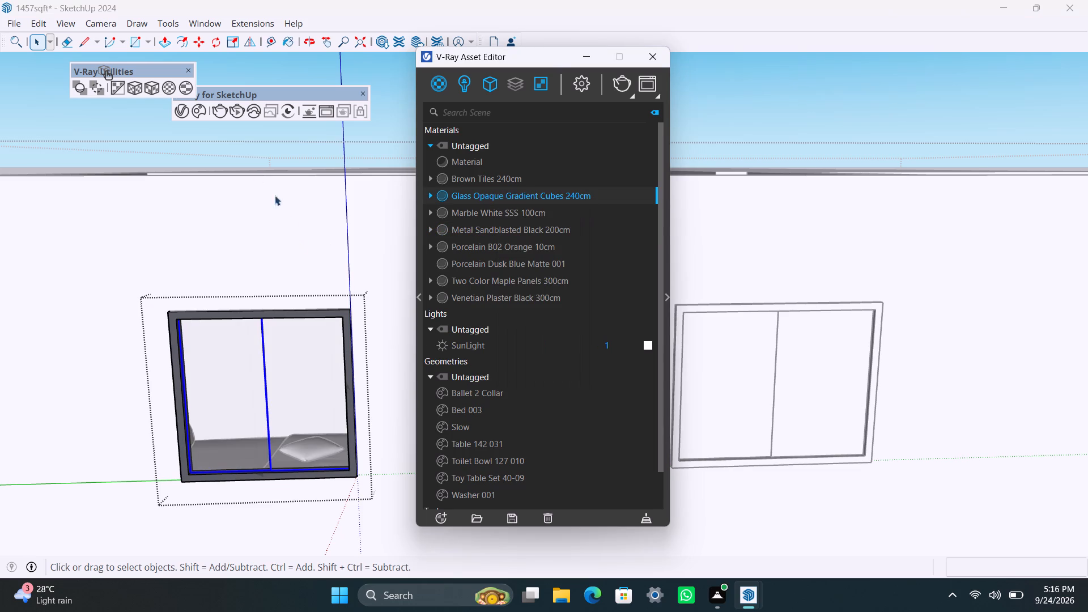
scroll(266, 467, down, 10)
shift+middle_drag(278, 449, 168, 436)
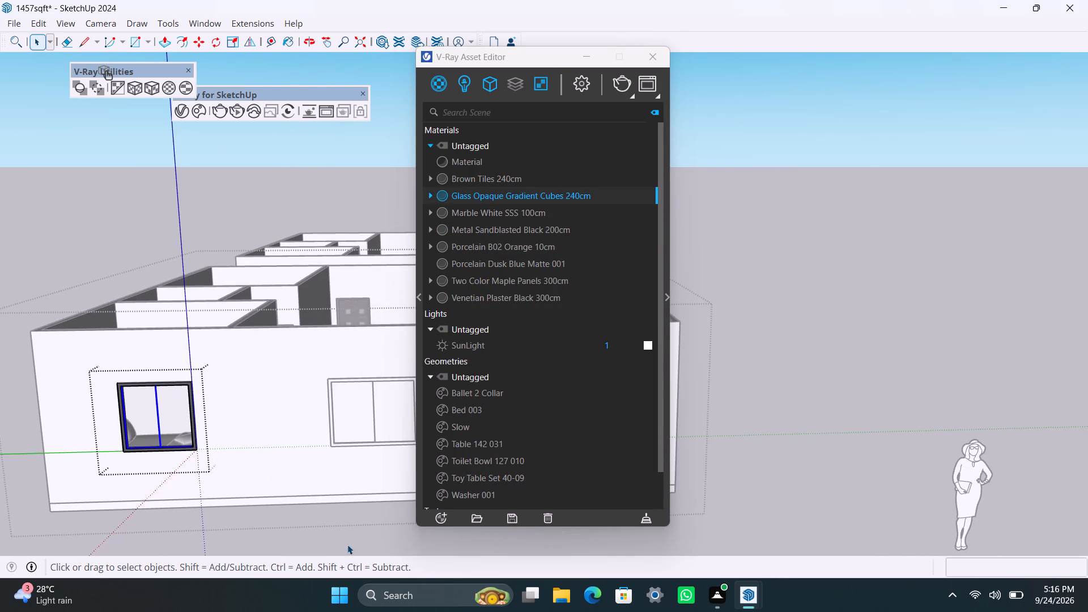
click(347, 545)
click(335, 532)
Apply Metal Sandblasted Black 200cm with the fitted tri-planar projection to the frame of the middle window in this exterior wall.
scroll(335, 495, up, 2)
shift+middle_drag(338, 436, 282, 431)
scroll(281, 430, up, 5)
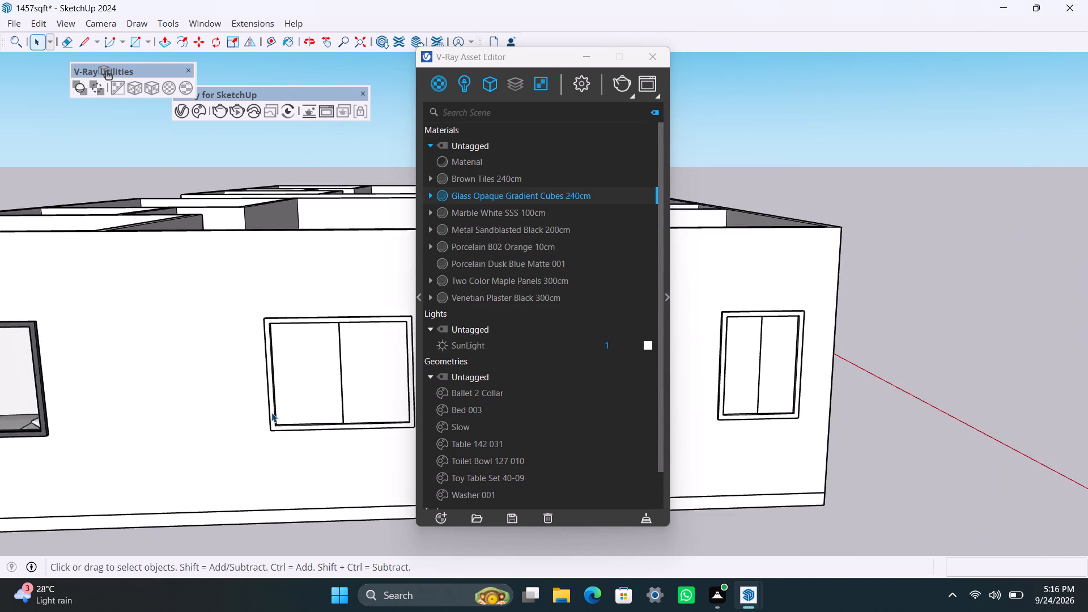
scroll(271, 413, up, 8)
triple_click(272, 382)
double_click(272, 382)
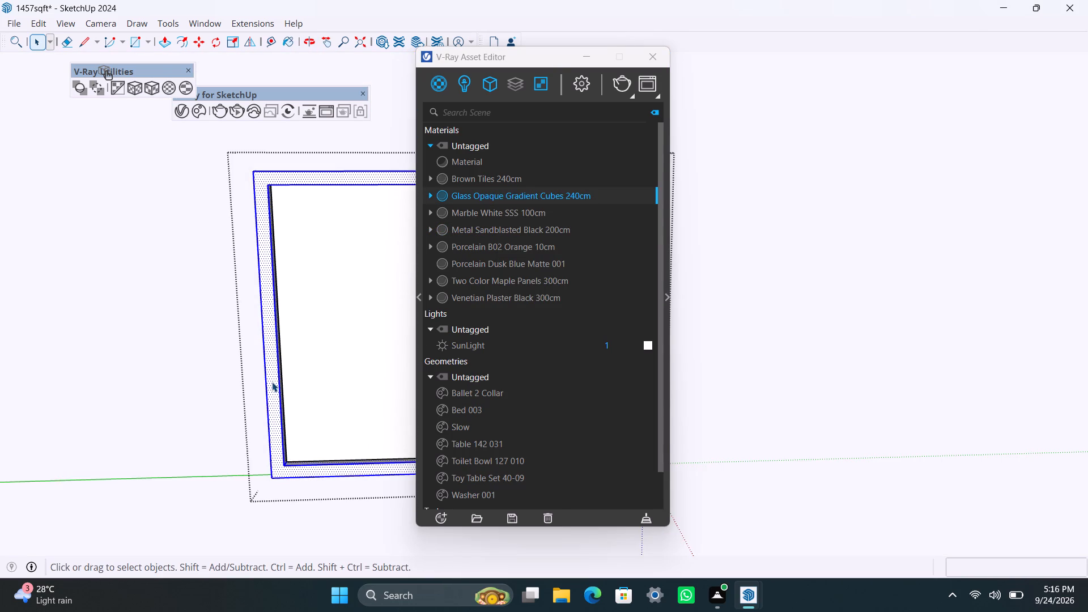
click(467, 229)
right_click(466, 228)
click(487, 251)
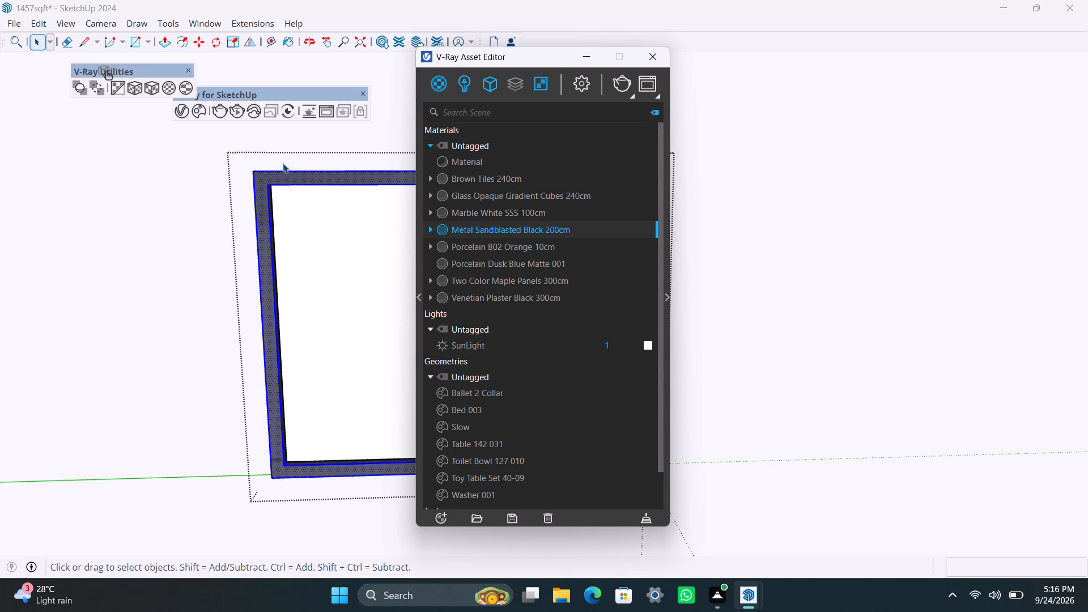
click(153, 89)
Apply Glass Opaque Gradient Cubes 240cm to both panes of the middle window in this exterior wall.
click(358, 299)
scroll(330, 408, down, 4)
shift+middle_drag(329, 421, 201, 421)
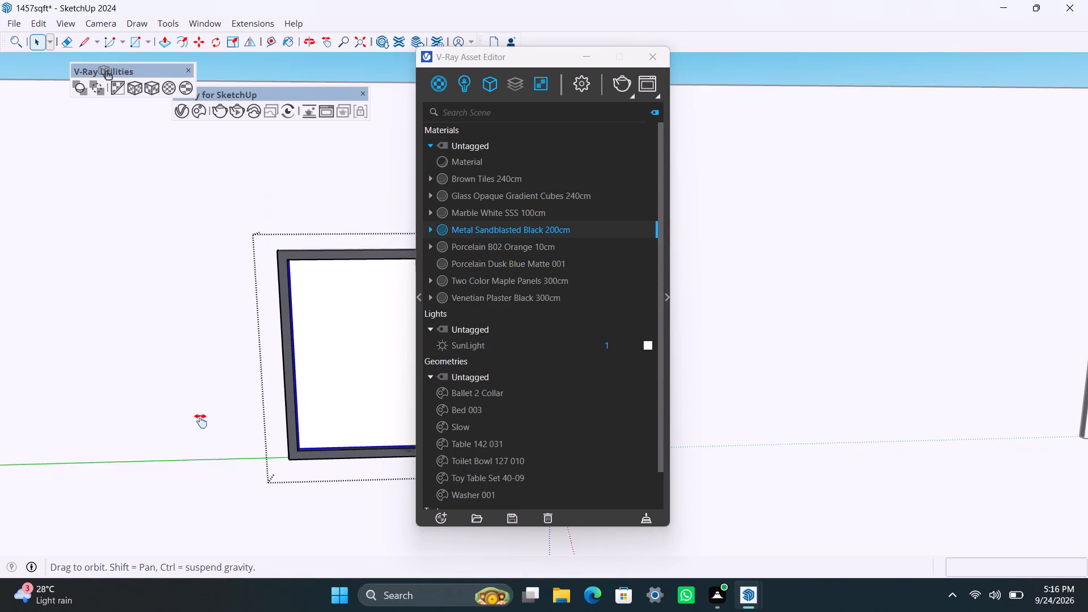
shift+middle_drag(201, 421, 188, 422)
shift+click(337, 386)
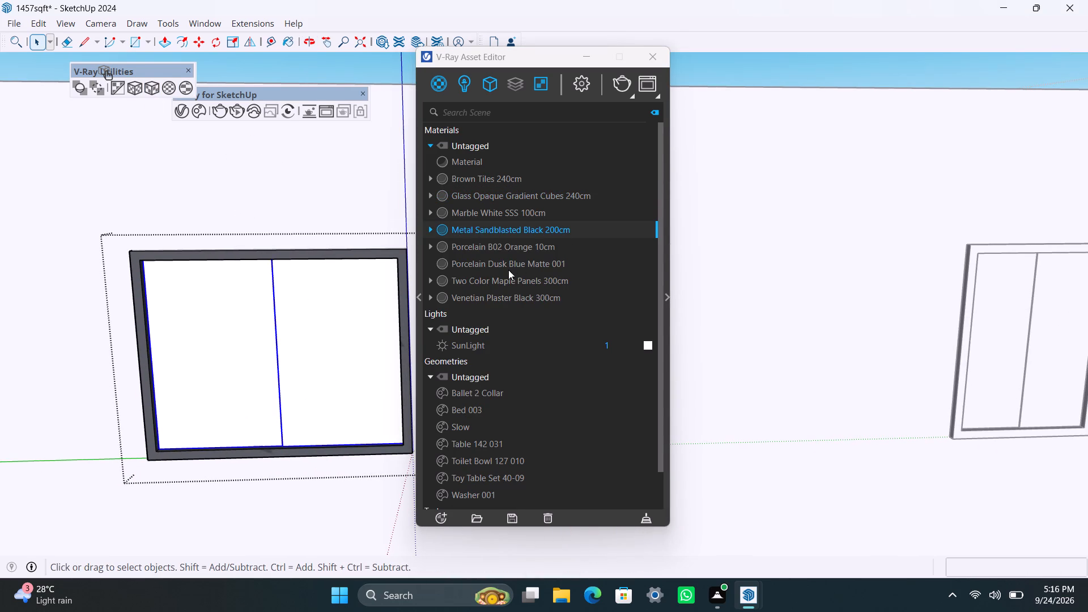
click(497, 195)
right_click(496, 197)
click(525, 219)
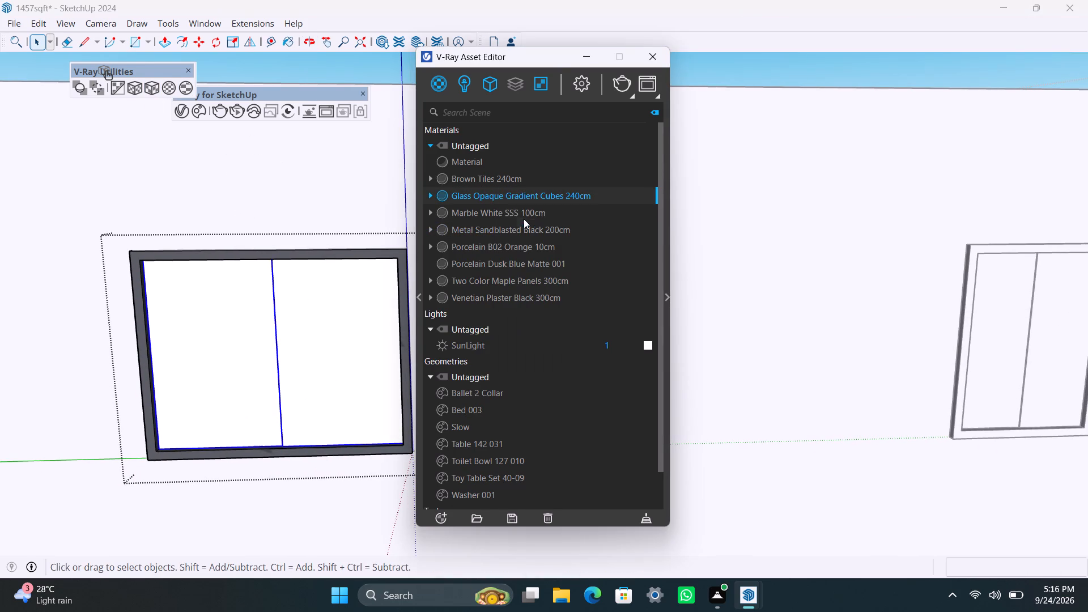
scroll(265, 433, down, 20)
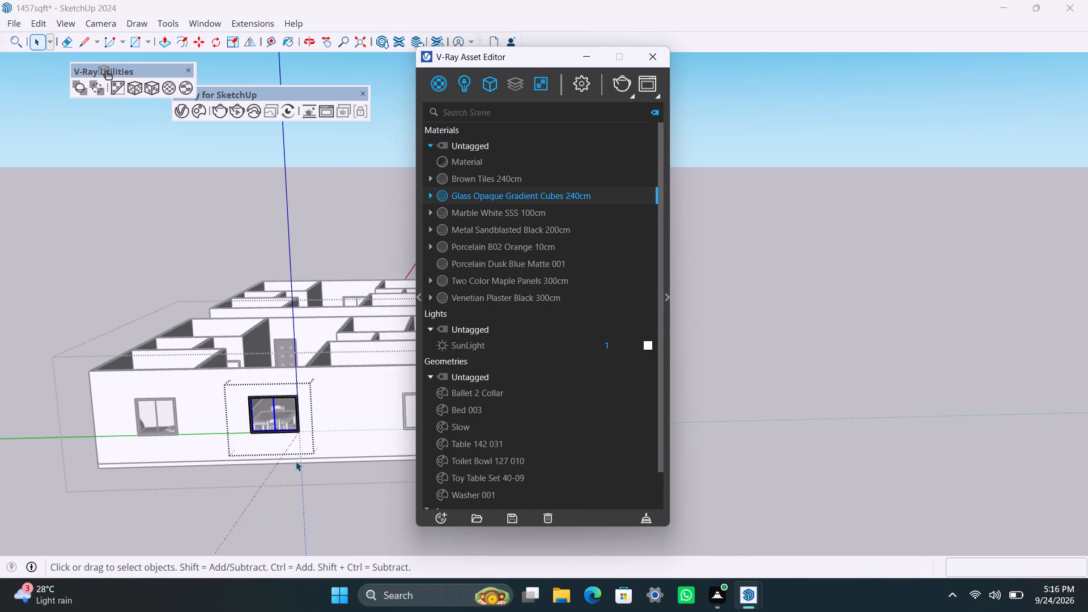
shift+middle_drag(298, 462, 235, 453)
click(420, 549)
Apply Metal Sandblasted Black 200cm with the fitted tri-planar projection to the frame of the third and last window in this wall.
scroll(372, 493, up, 12)
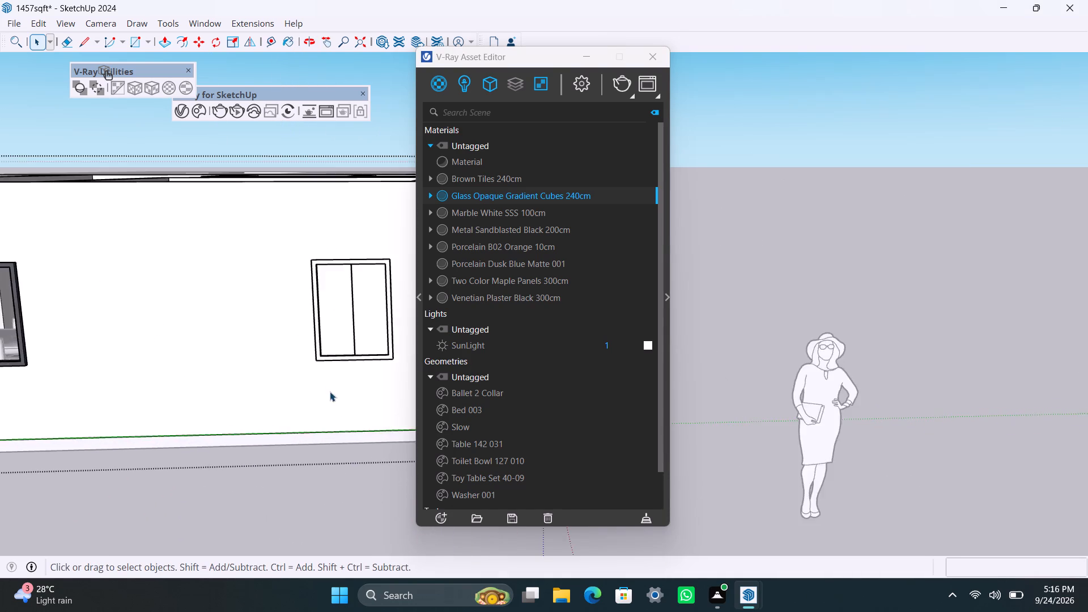
scroll(330, 392, up, 6)
triple_click(307, 317)
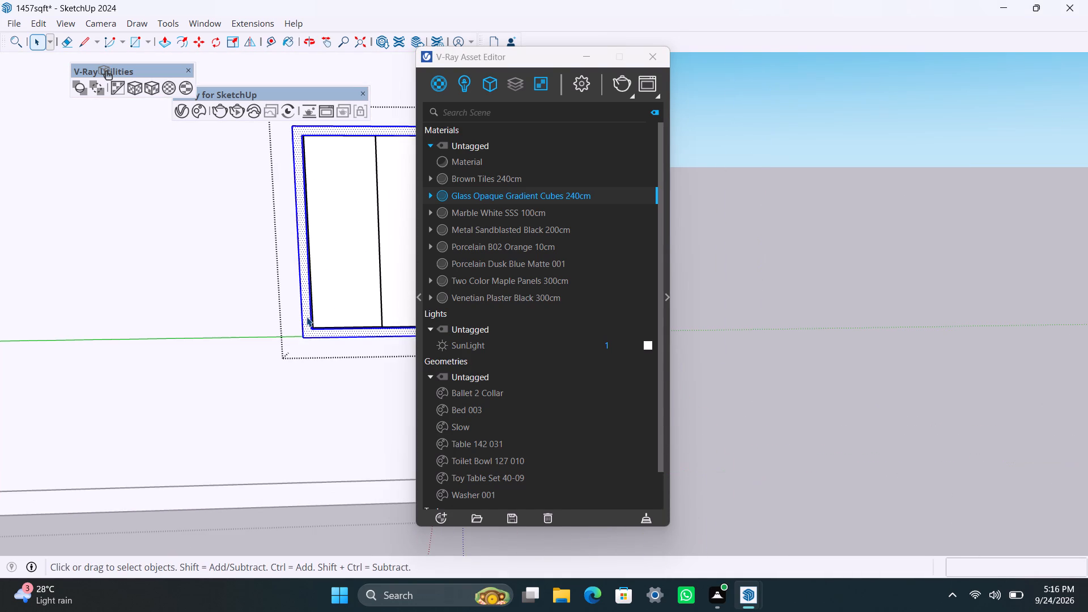
double_click(307, 317)
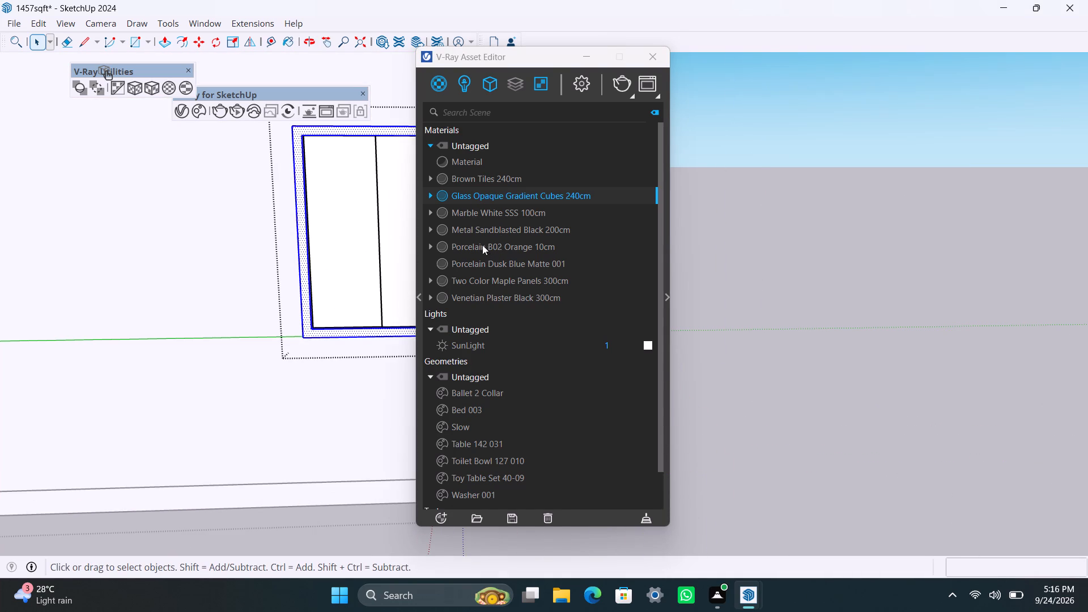
click(483, 233)
right_click(482, 232)
click(495, 257)
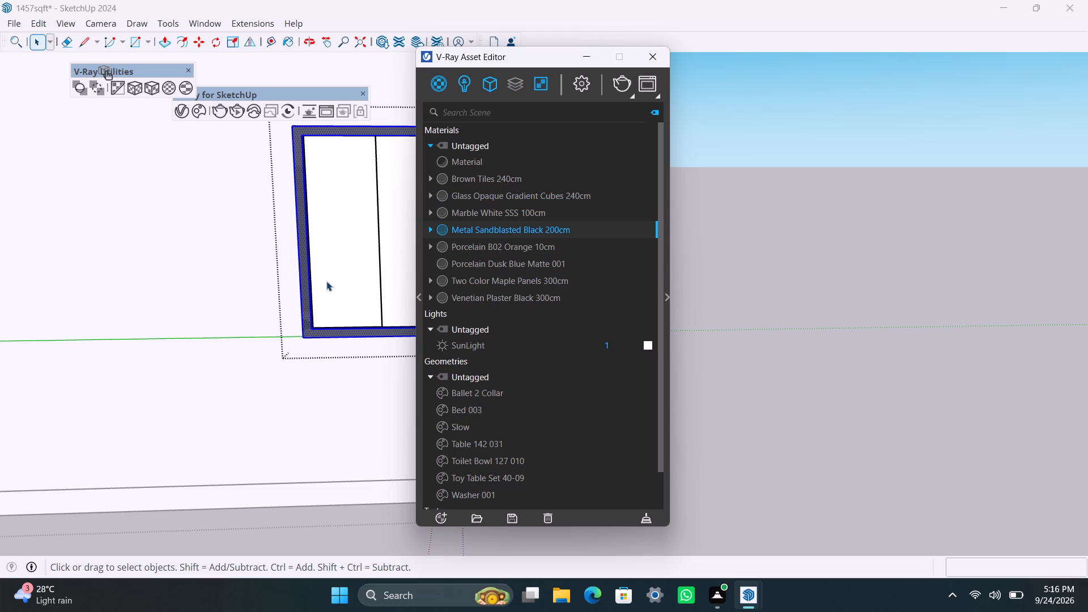
click(154, 88)
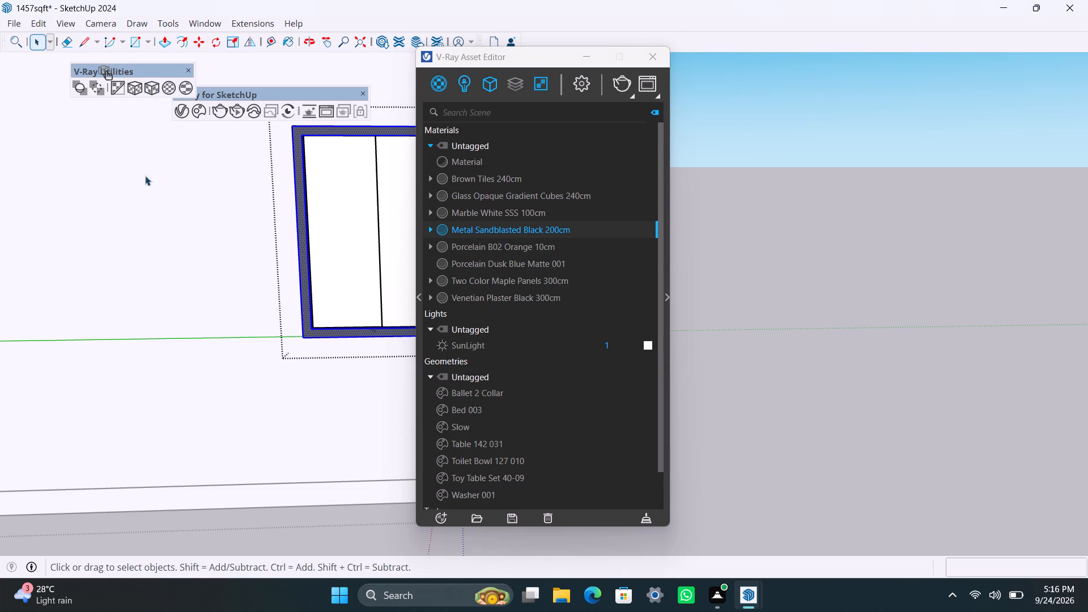
Apply Glass Opaque Gradient Cubes 240cm to both panes of the third window, near the far building corner.
click(348, 245)
scroll(345, 346, down, 2)
middle_drag(344, 359, 258, 392)
shift+click(315, 311)
click(491, 193)
right_click(488, 193)
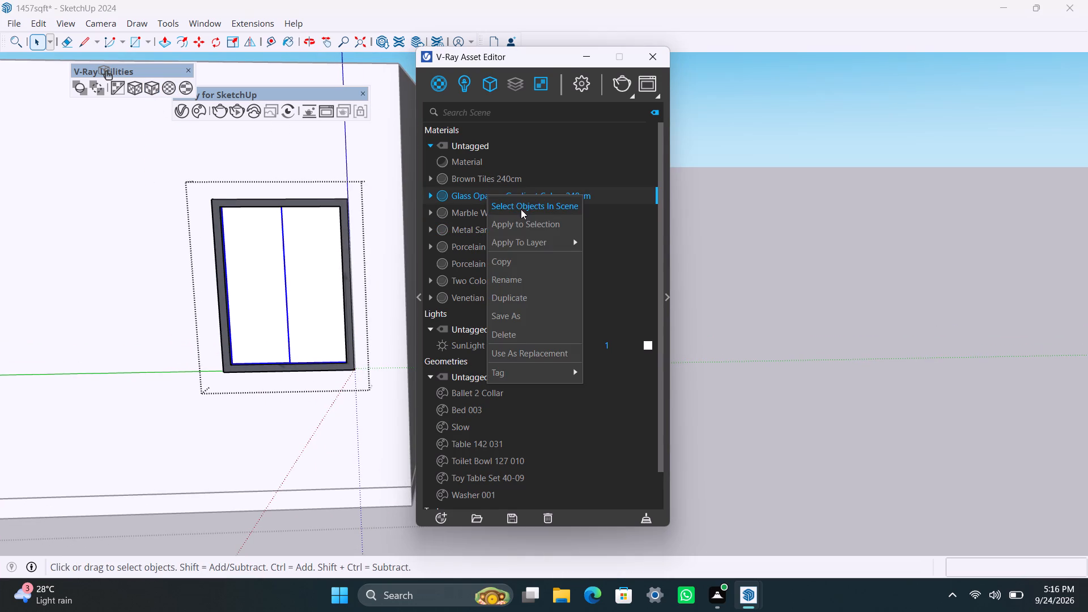
click(528, 225)
scroll(245, 346, down, 14)
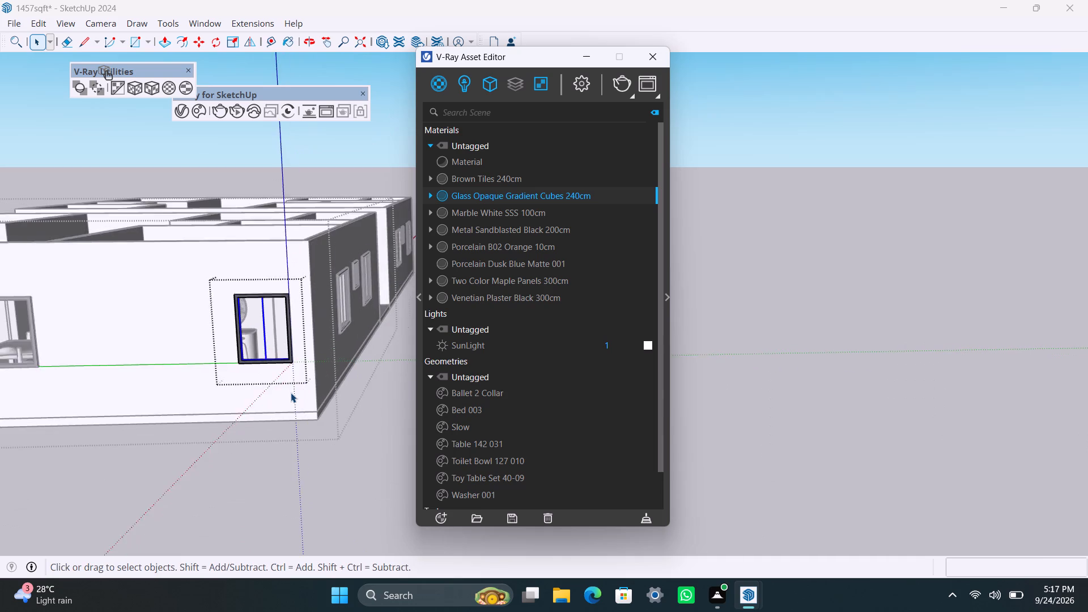
middle_drag(294, 396, 16, 397)
click(261, 403)
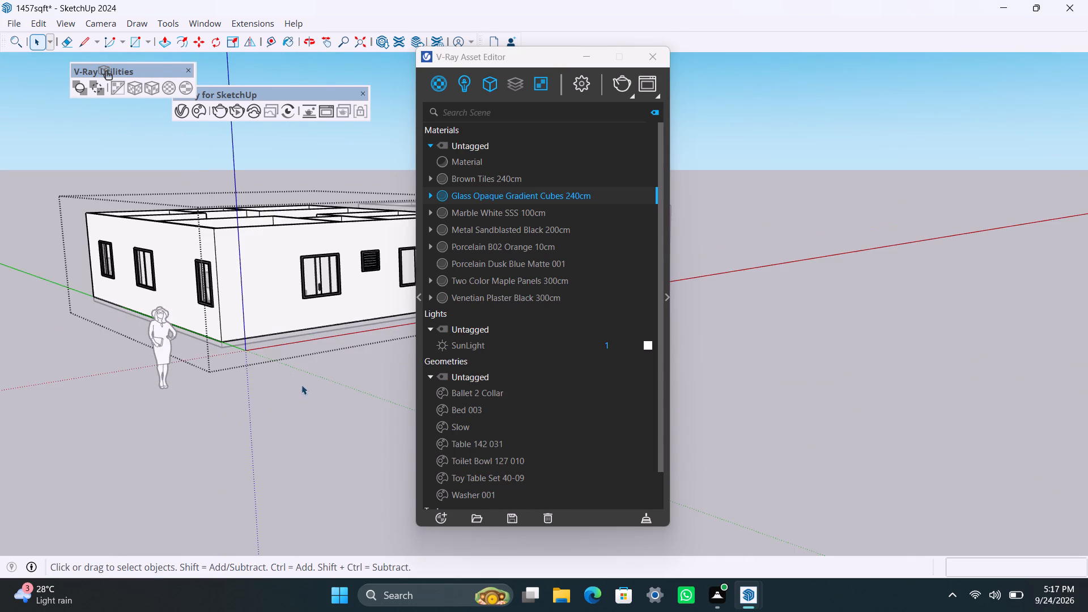
Delete the human scale figure standing outside the house.
scroll(293, 370, down, 4)
click(205, 356)
double_click(199, 358)
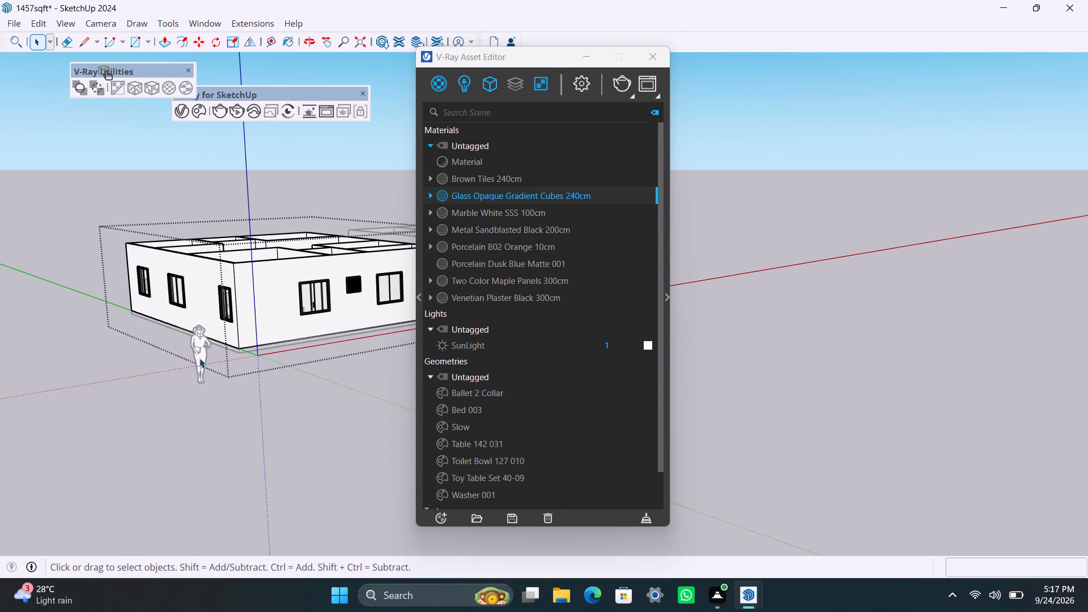
key(Delete)
click(233, 437)
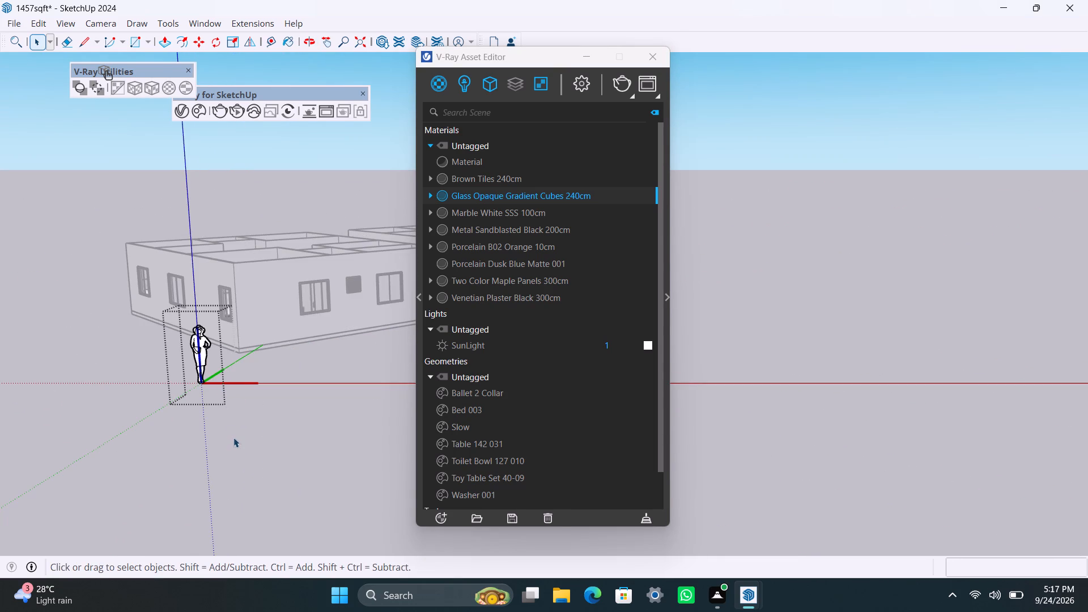
click(200, 340)
key(Delete)
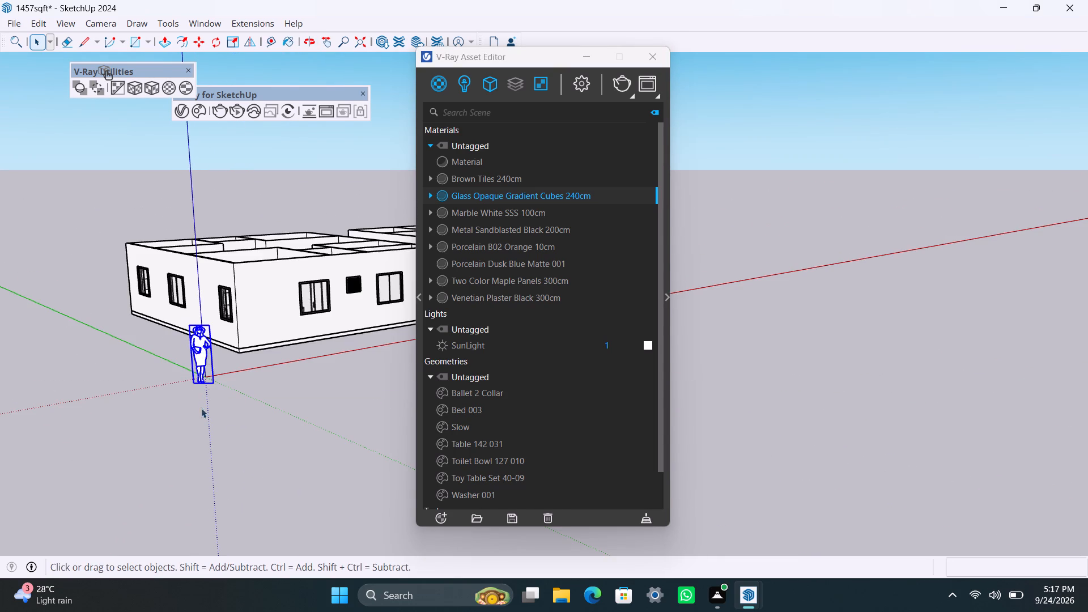
click(278, 462)
Apply Metal Sandblasted Black 200cm with the fitted tri-planar projection to the frame of the interior door beside the dining chair.
scroll(276, 437, down, 3)
middle_drag(280, 435, 82, 532)
scroll(297, 316, up, 3)
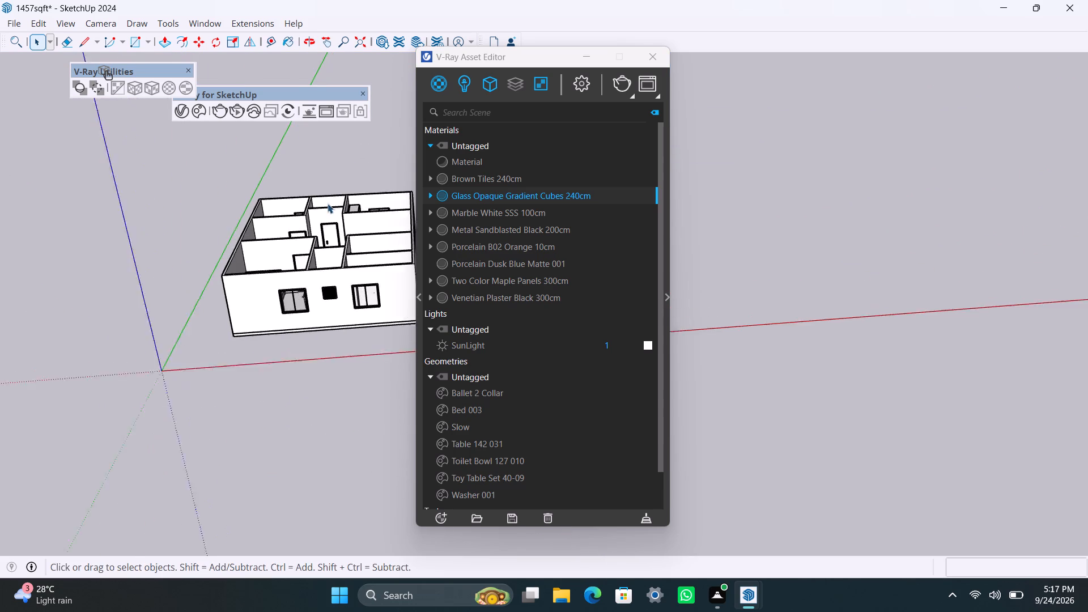
middle_drag(331, 216, 258, 402)
scroll(283, 440, up, 10)
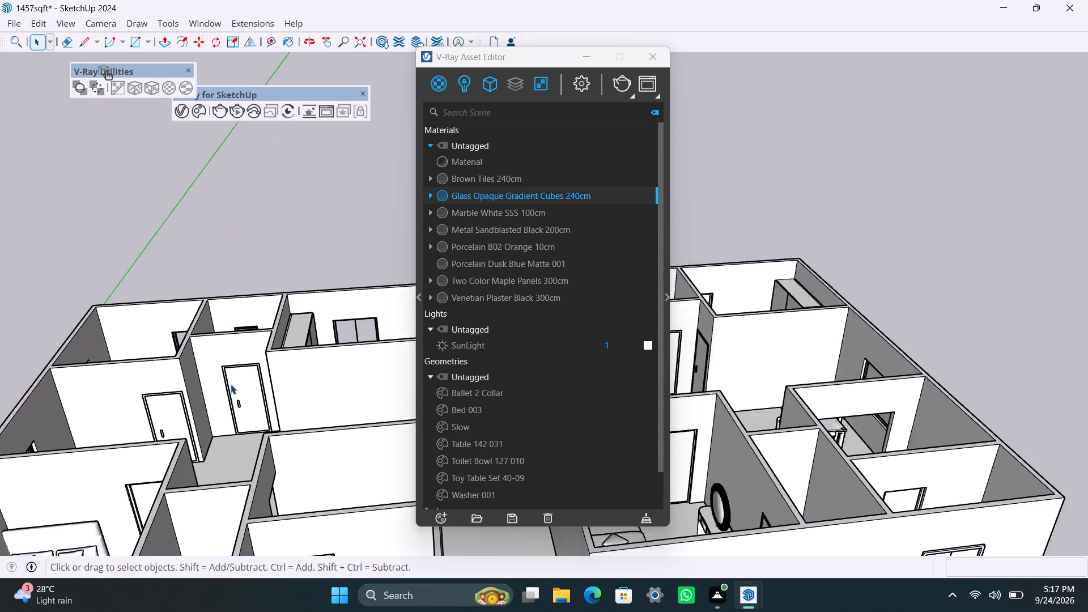
shift+middle_drag(226, 398, 350, 414)
scroll(302, 431, up, 6)
middle_drag(253, 445, 290, 450)
scroll(258, 466, up, 7)
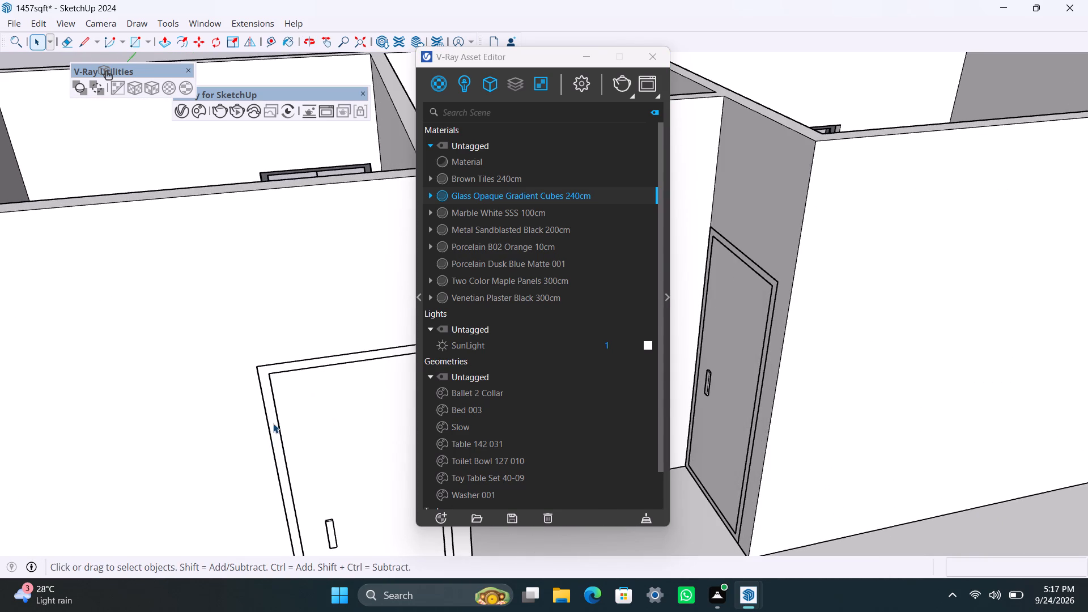
triple_click(274, 423)
double_click(274, 423)
click(522, 229)
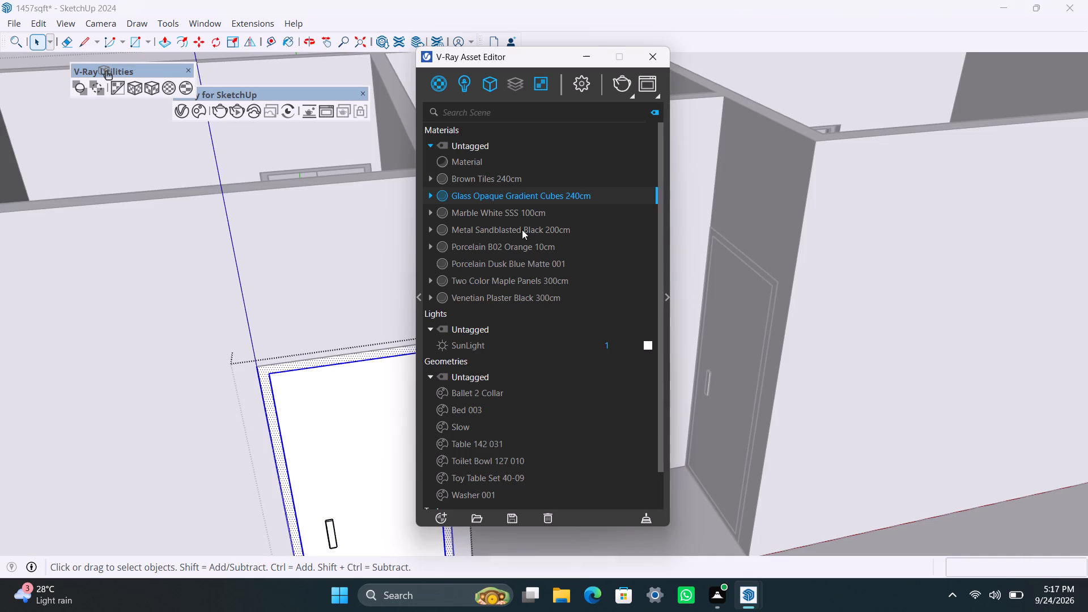
right_click(521, 228)
click(545, 267)
click(545, 260)
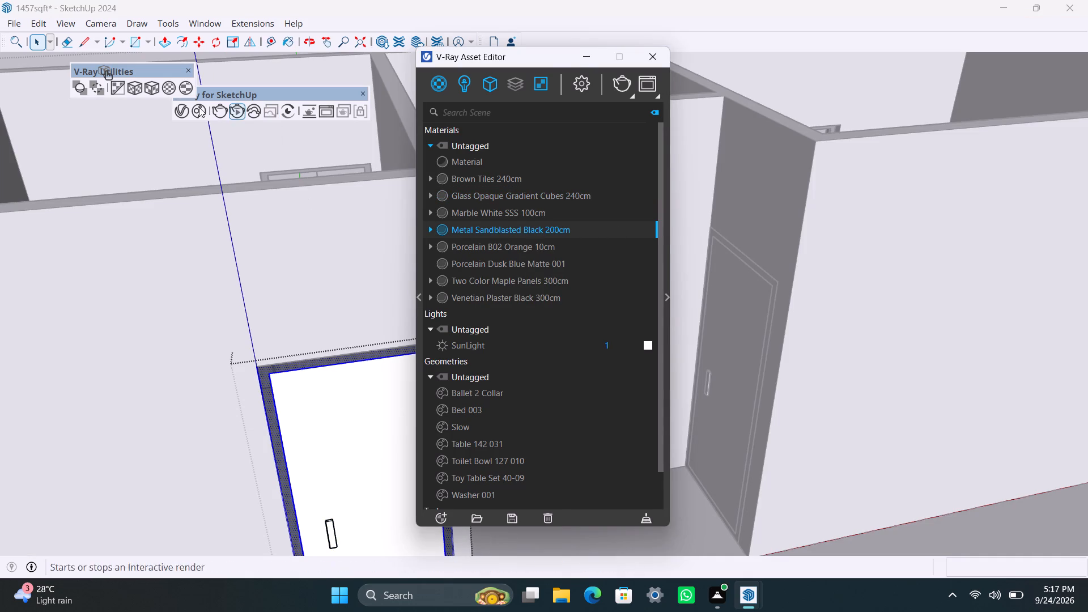
click(151, 85)
Apply Two Color Maple Panels 300cm to the leaf of this interior door.
triple_click(377, 432)
triple_click(377, 431)
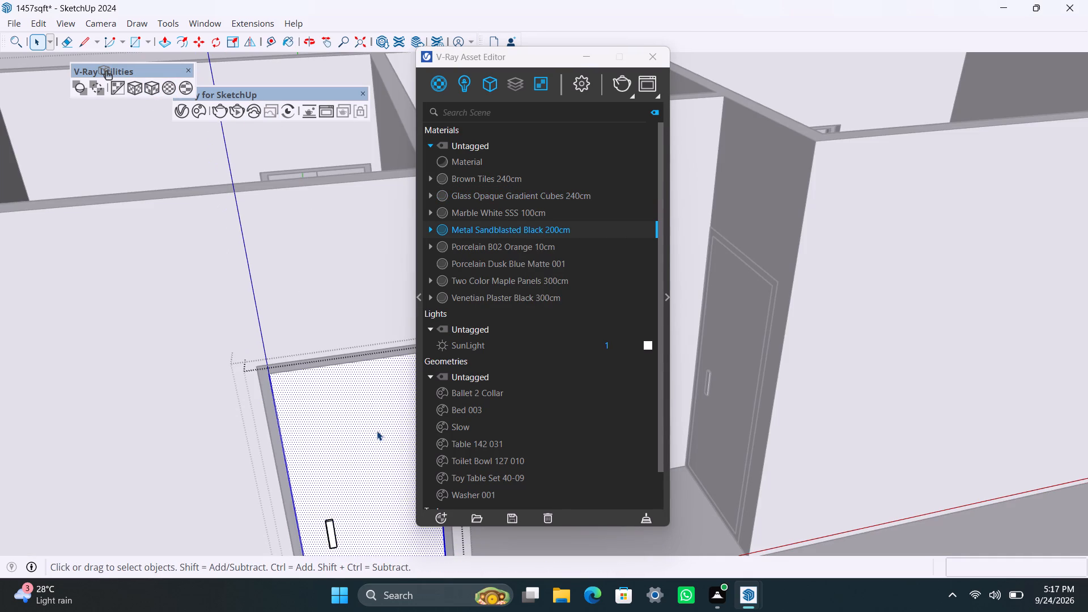
click(481, 280)
right_click(481, 280)
click(498, 301)
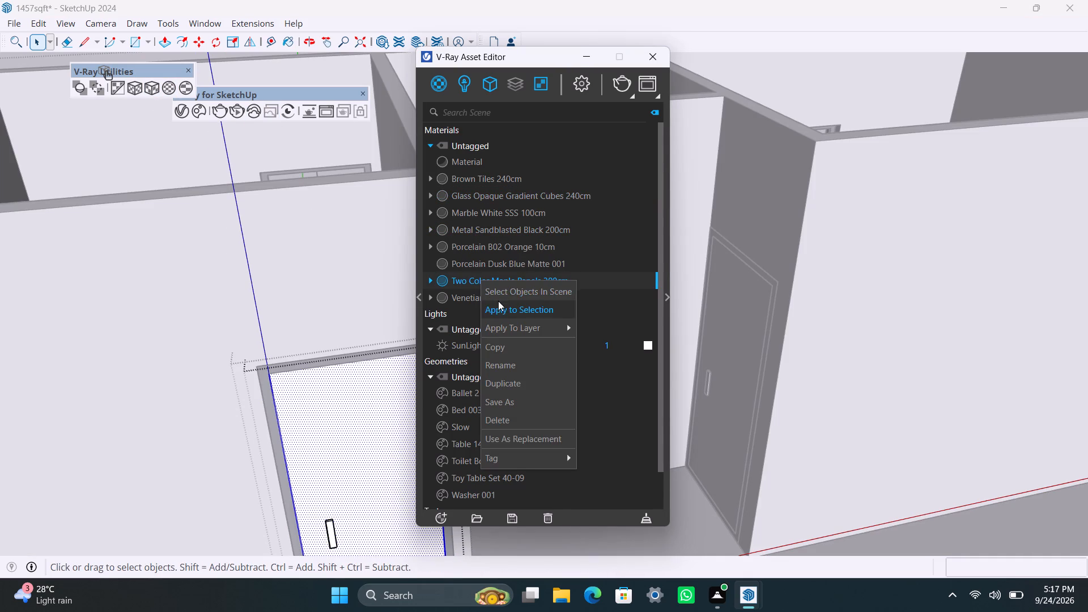
Apply Metal Sandblasted Black 200cm to the handle of the maple-panelled interior door.
scroll(341, 389, down, 3)
middle_drag(331, 406, 278, 291)
scroll(287, 365, up, 2)
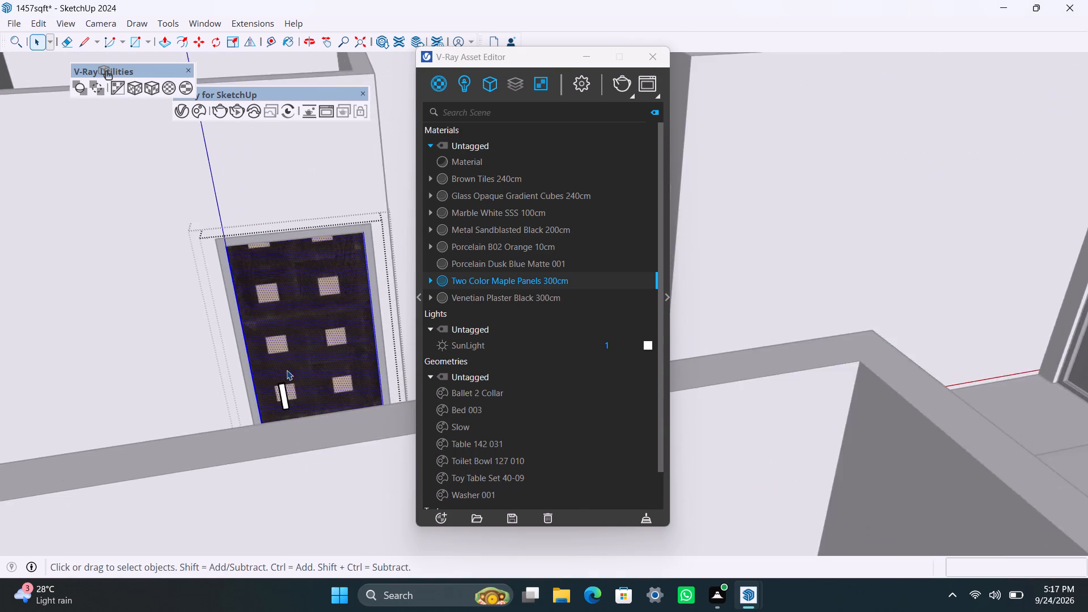
middle_drag(294, 402, 295, 458)
click(224, 406)
scroll(304, 477, up, 3)
click(290, 466)
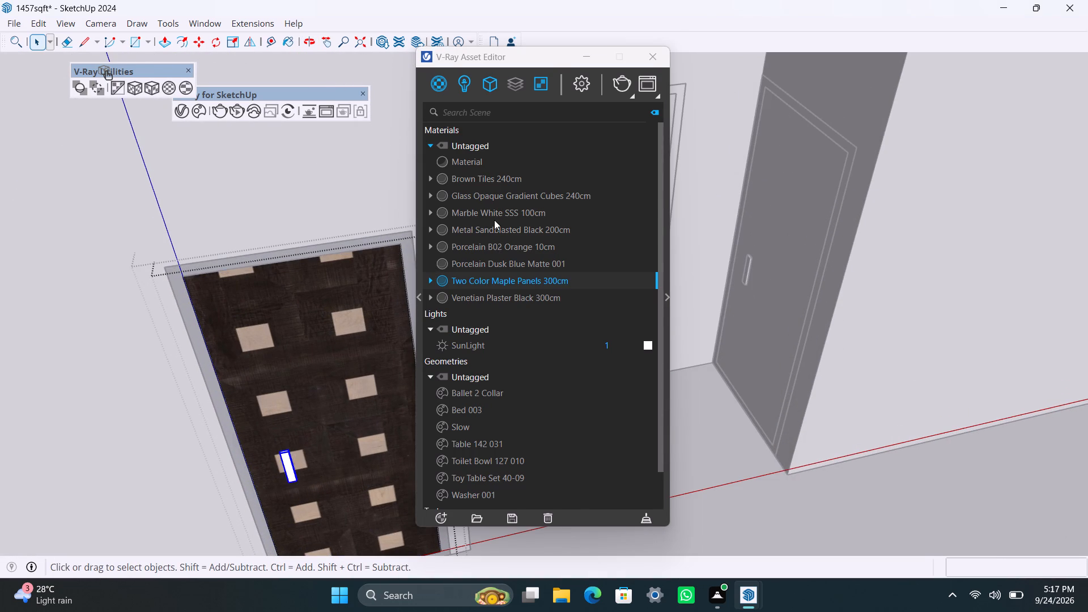
click(494, 227)
right_click(494, 227)
click(513, 256)
scroll(384, 327, down, 7)
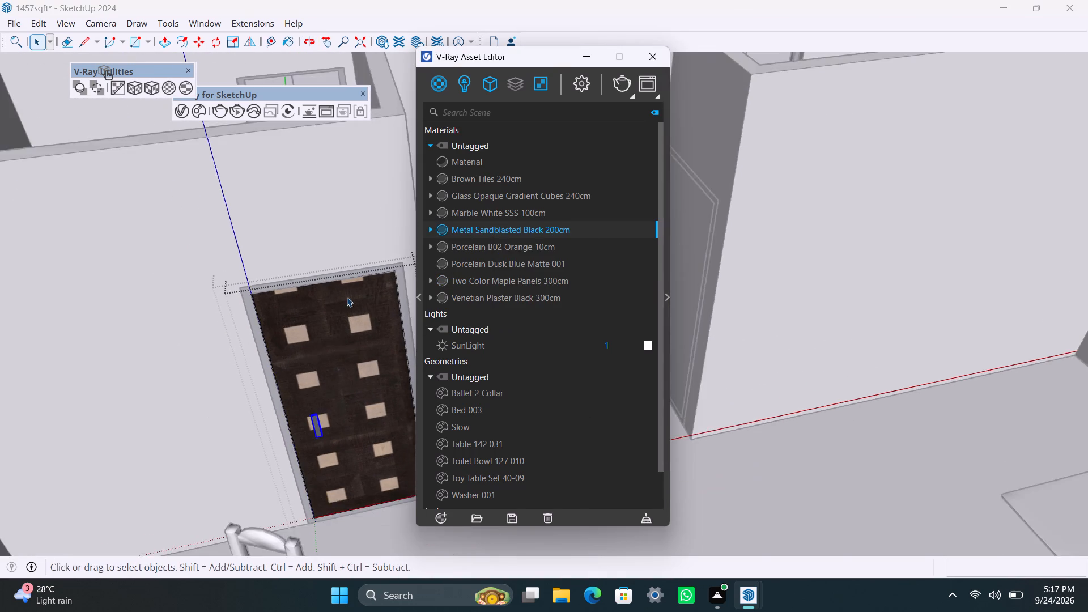
scroll(347, 297, down, 3)
click(192, 446)
scroll(279, 447, down, 3)
click(28, 199)
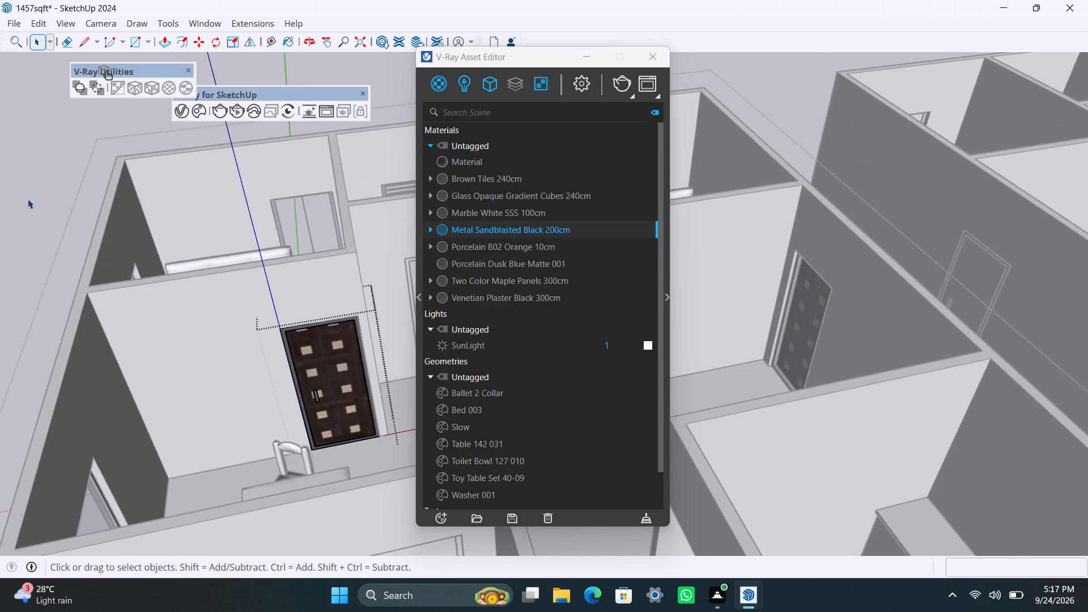
Apply Metal Sandblasted Black 200cm with the fitted tri-planar projection to the frame of the neighbouring interior door in the recessed wall.
scroll(193, 438, down, 3)
middle_drag(224, 429, 87, 450)
scroll(235, 425, up, 6)
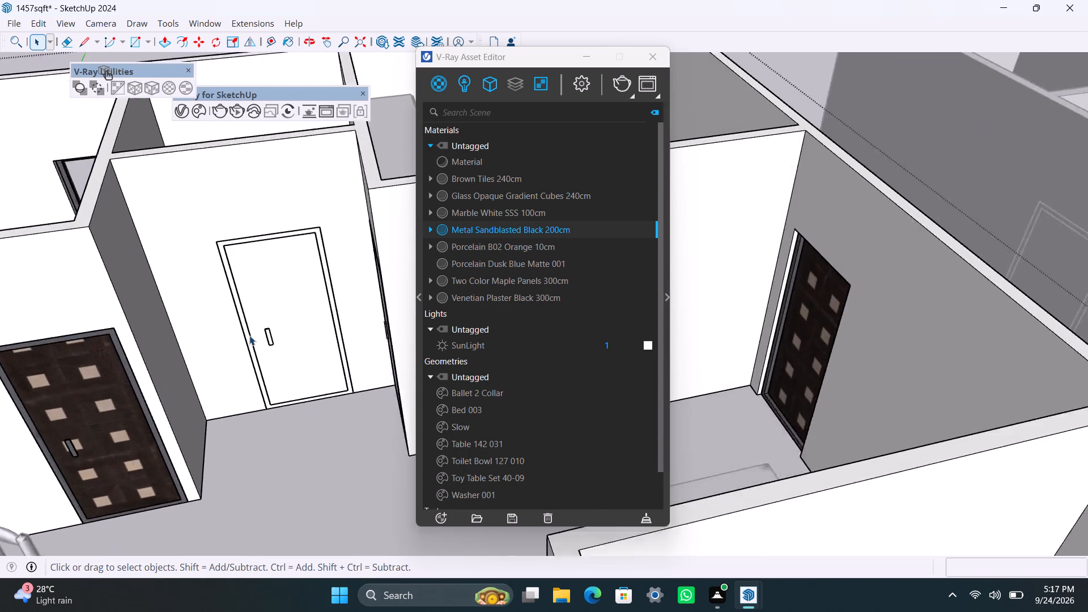
scroll(249, 335, up, 7)
triple_click(248, 330)
double_click(248, 330)
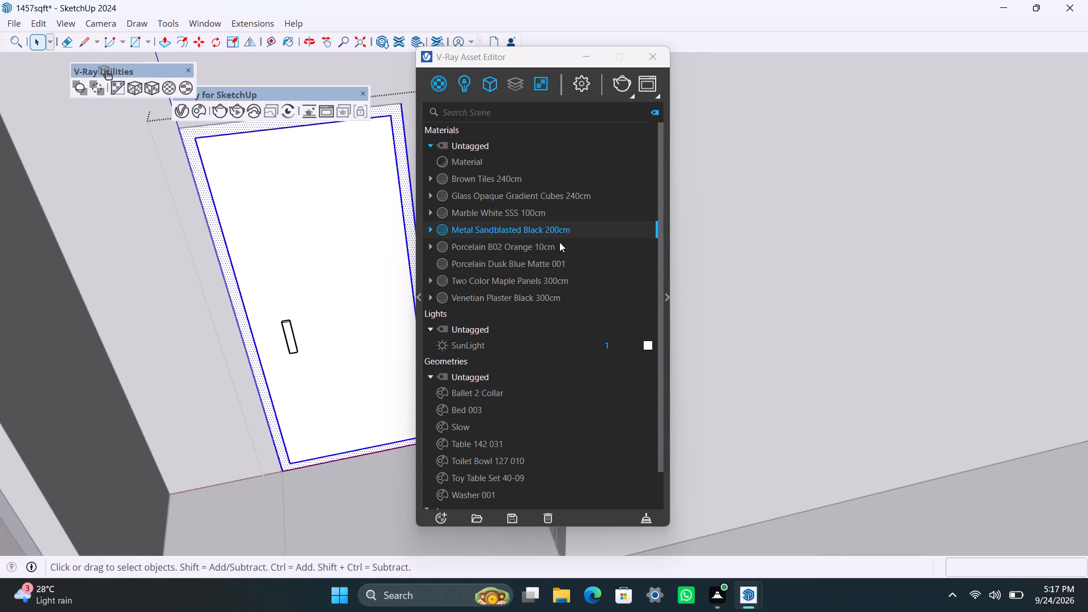
right_click(513, 236)
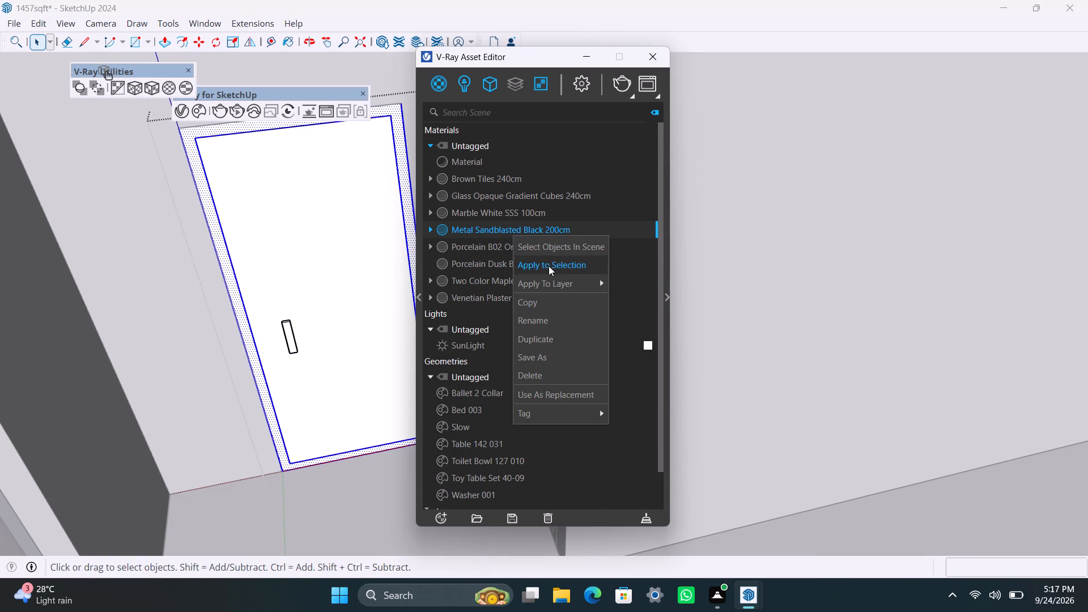
click(549, 266)
click(147, 89)
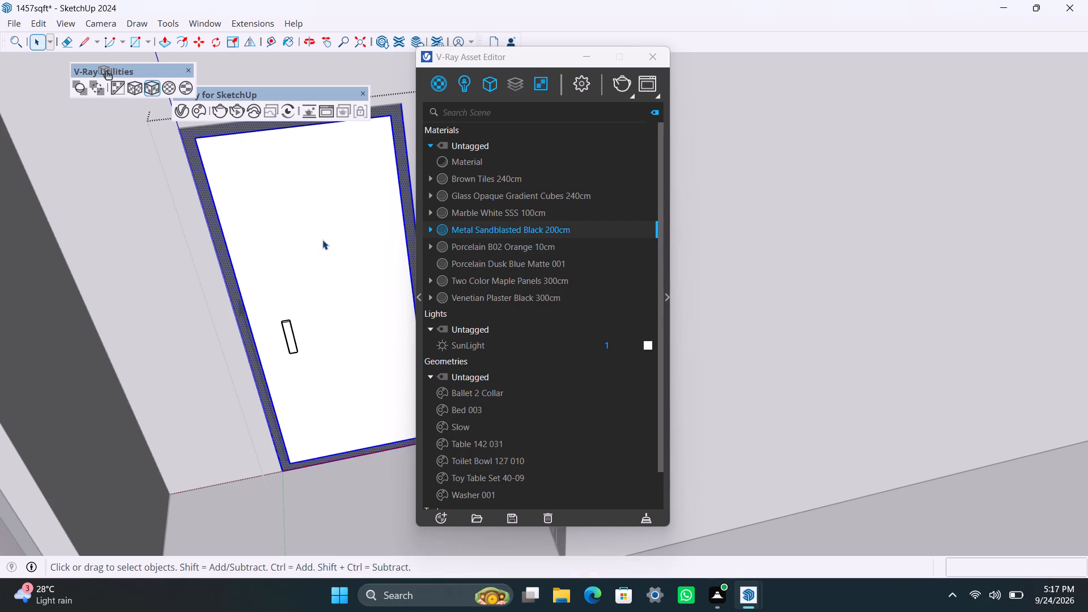
Apply Two Color Maple Panels 300cm to the leaf of the interior door in the recessed wall.
triple_click(322, 240)
triple_click(322, 240)
click(500, 195)
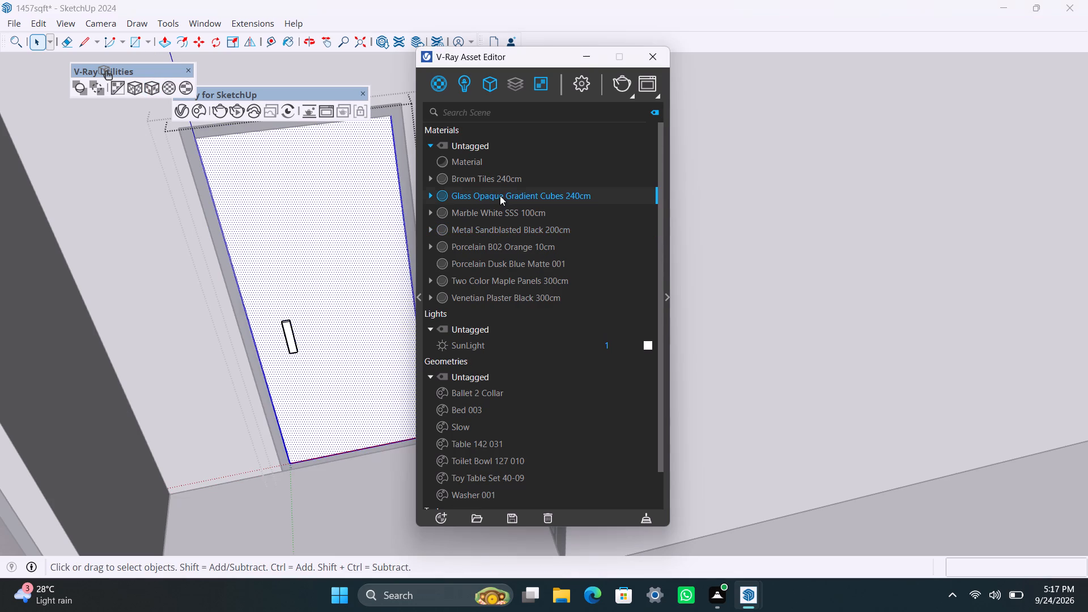
click(498, 281)
right_click(498, 280)
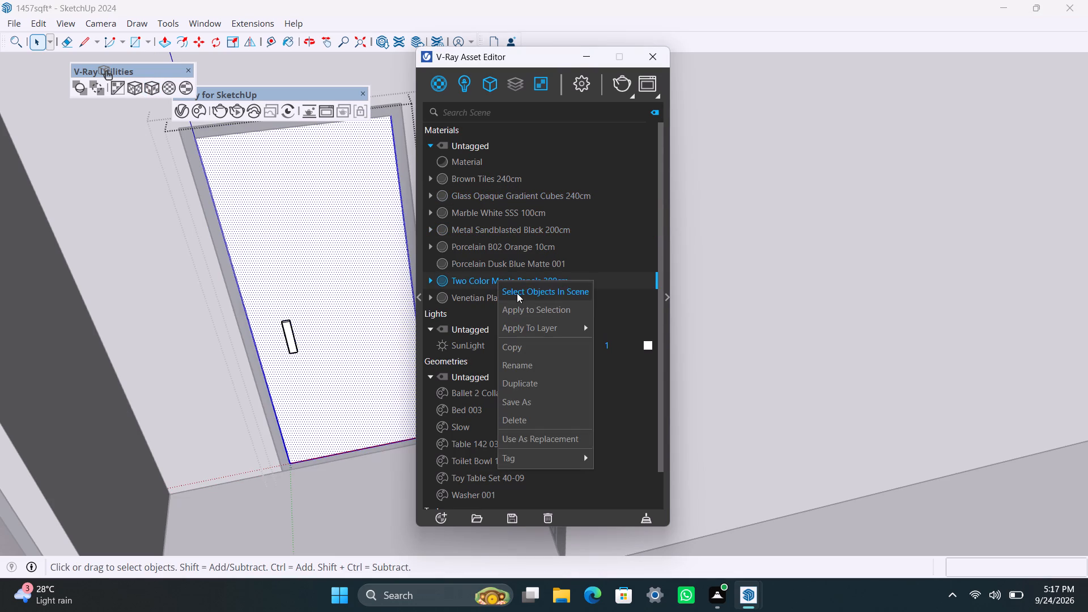
click(520, 305)
drag(355, 516, 355, 507)
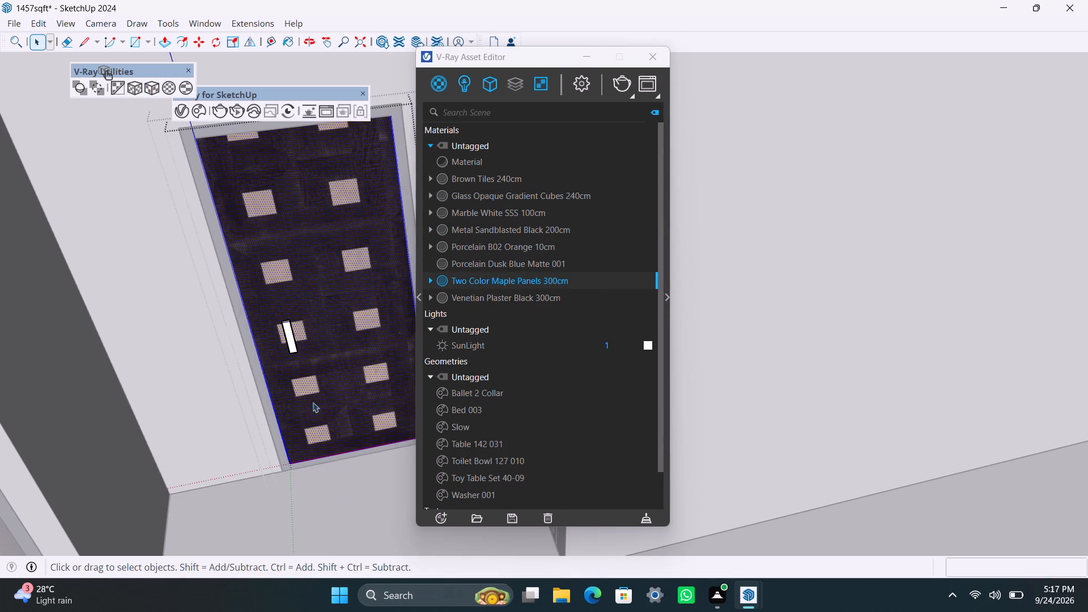
Apply Metal Sandblasted Black 200cm to the handle of the maple-panelled door in the recessed wall.
click(293, 346)
triple_click(293, 346)
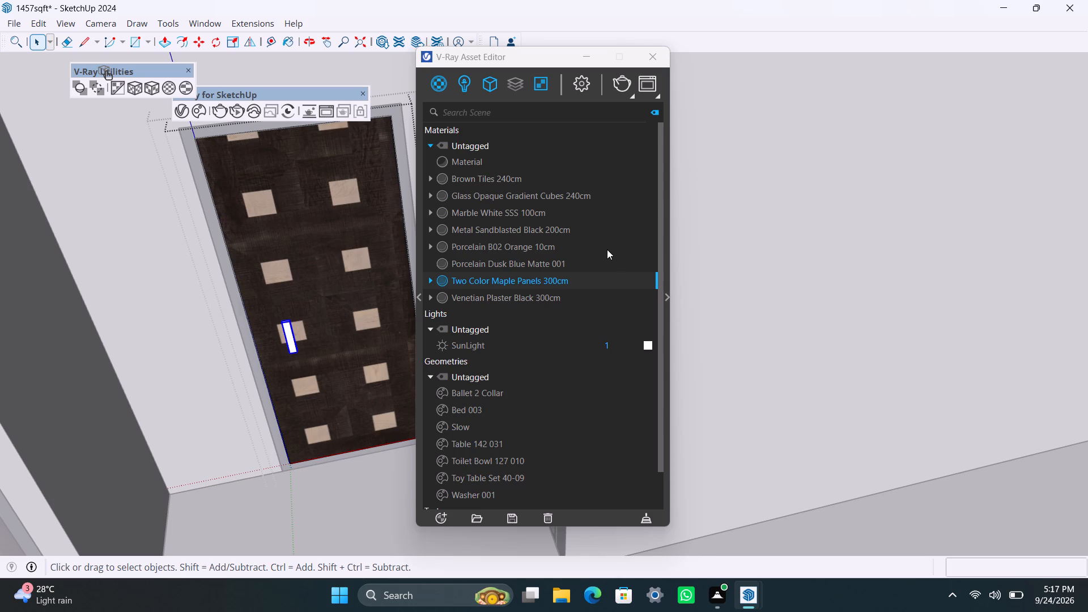
right_click(495, 233)
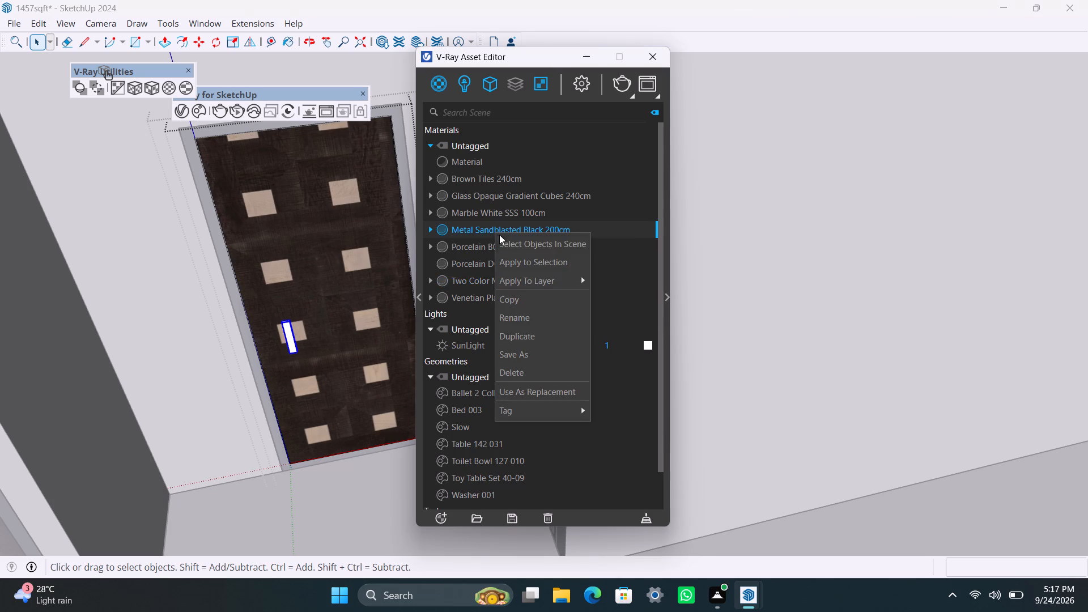
click(534, 263)
click(365, 481)
scroll(315, 451, down, 4)
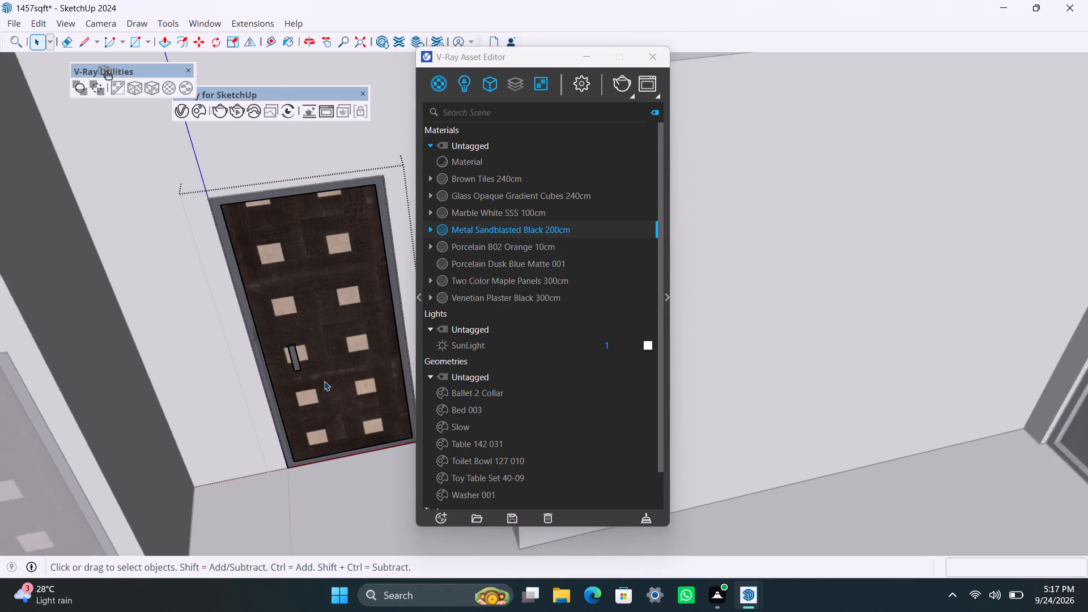
scroll(324, 381, down, 8)
triple_click(332, 420)
click(332, 420)
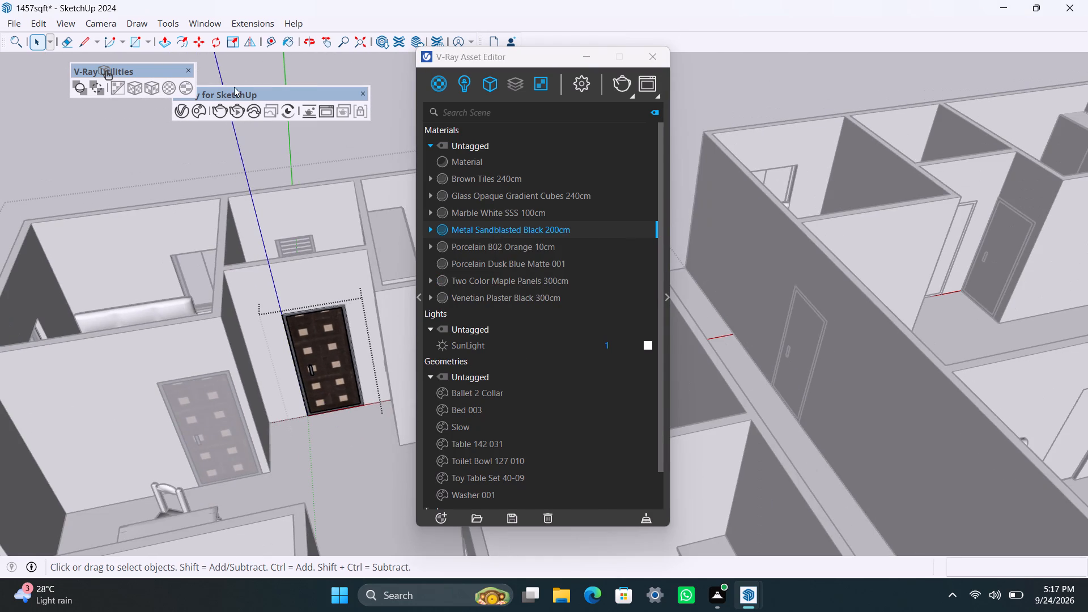
triple_click(120, 126)
Apply Metal Sandblasted Black 200cm with the fitted tri-planar projection to the frame of the unfinished interior door near the dining table.
scroll(203, 350, down, 4)
middle_drag(268, 368, 107, 342)
shift+middle_drag(284, 366, 390, 218)
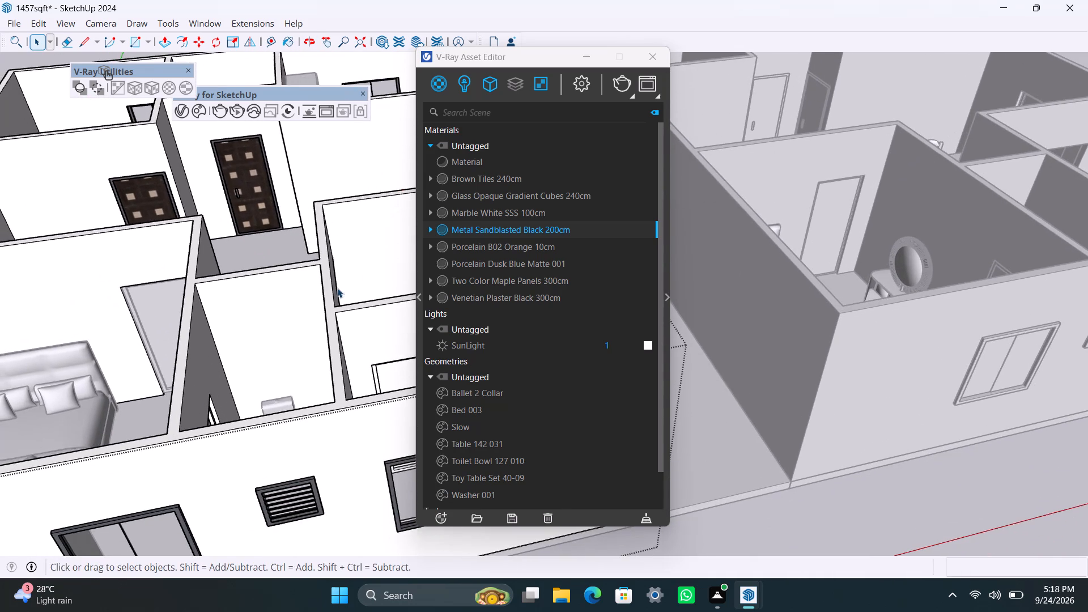
scroll(335, 291, down, 5)
middle_drag(287, 327, 972, 212)
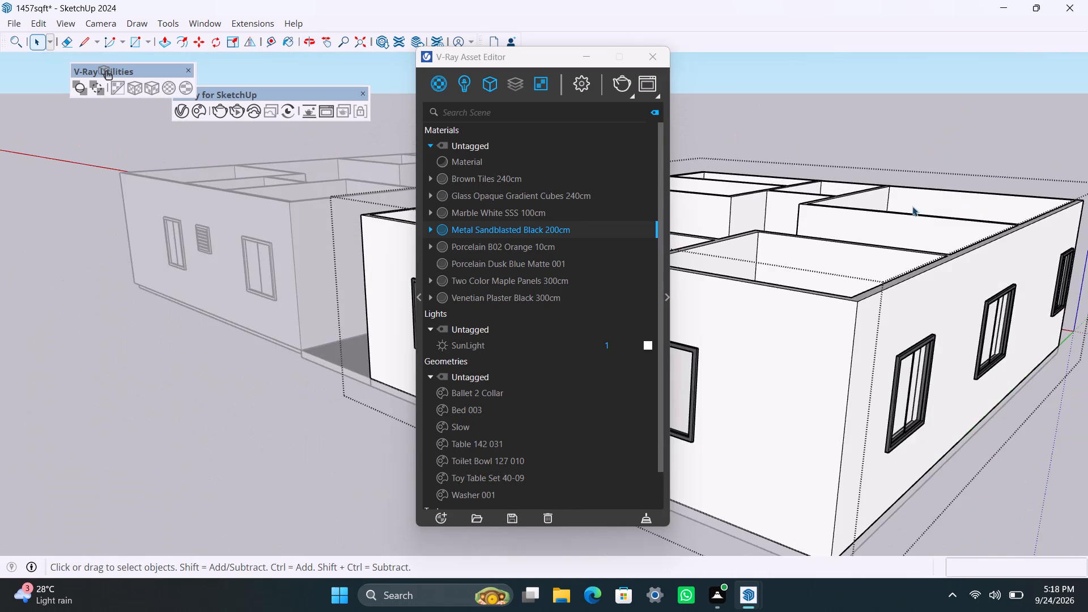
scroll(823, 227, up, 3)
middle_drag(335, 267, 589, 462)
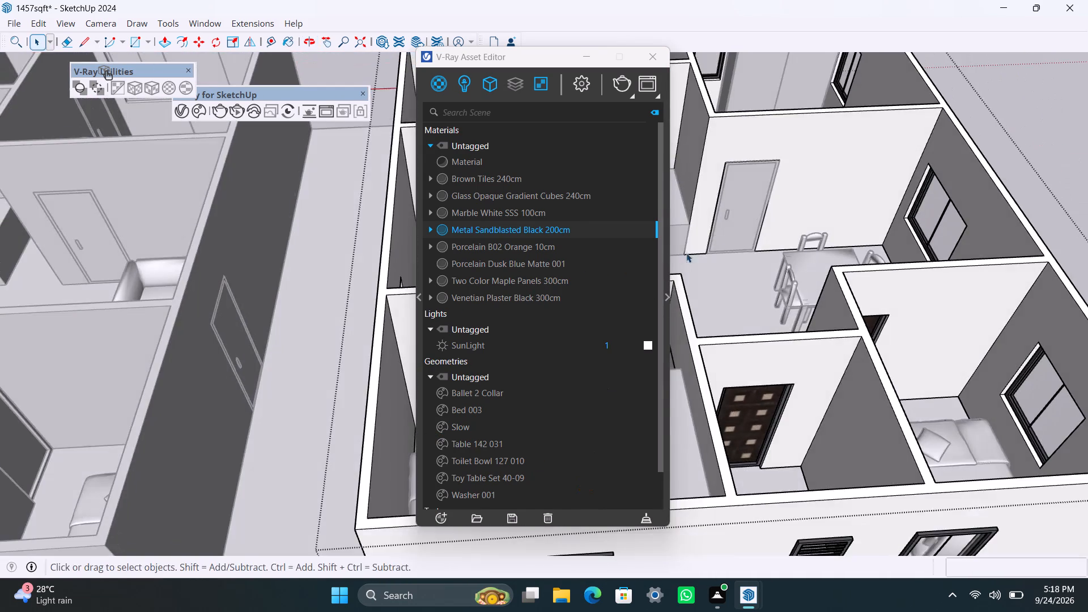
scroll(730, 228, up, 2)
shift+middle_drag(759, 222, 385, 242)
middle_drag(282, 293, 339, 354)
click(331, 353)
double_click(322, 320)
double_click(847, 307)
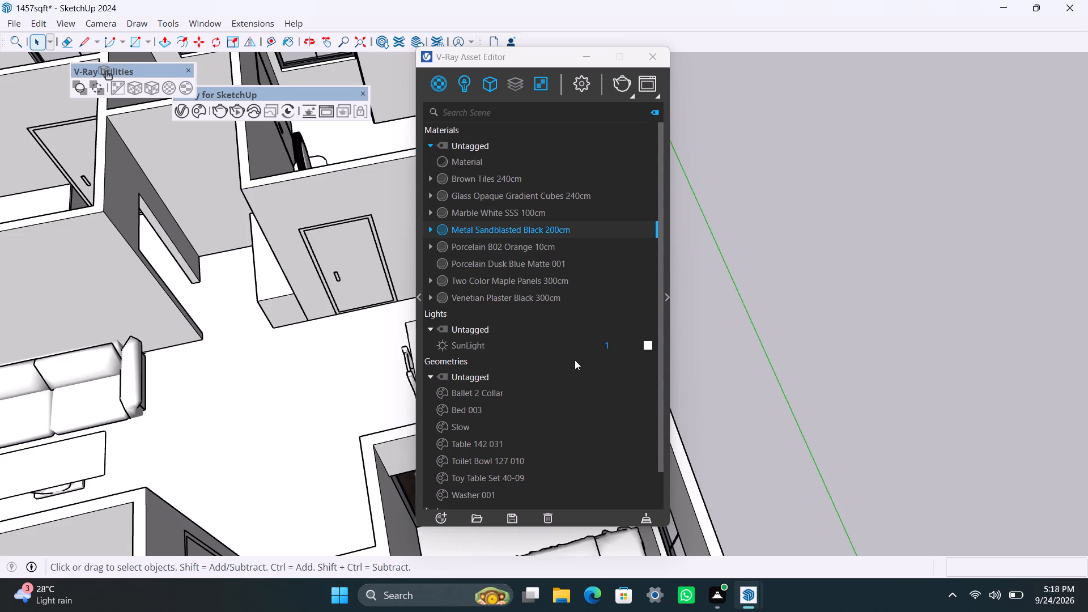
scroll(320, 283, up, 9)
triple_click(324, 273)
double_click(324, 273)
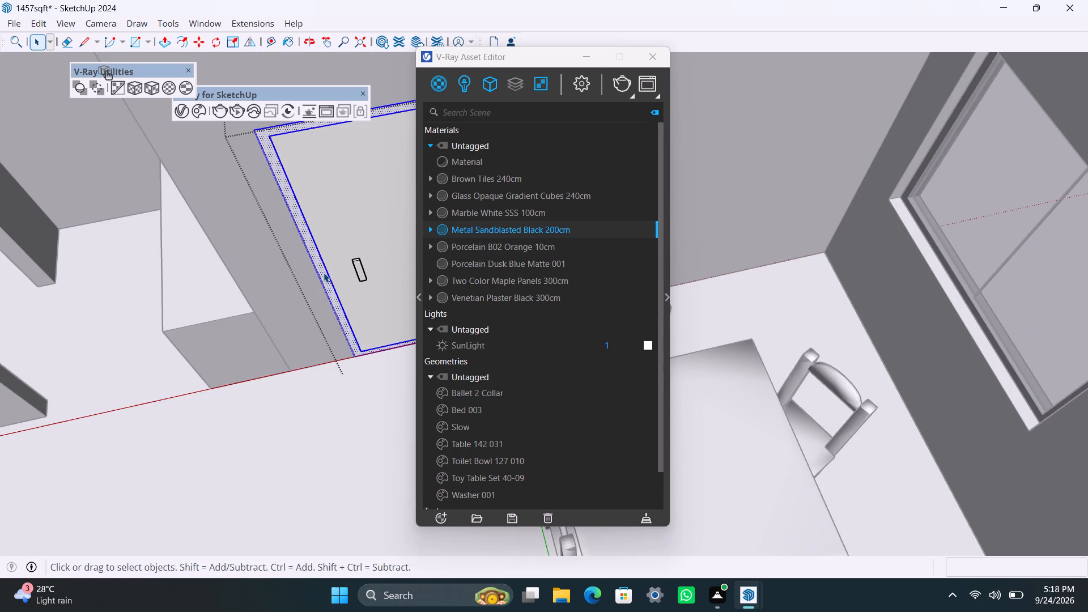
right_click(539, 231)
click(564, 254)
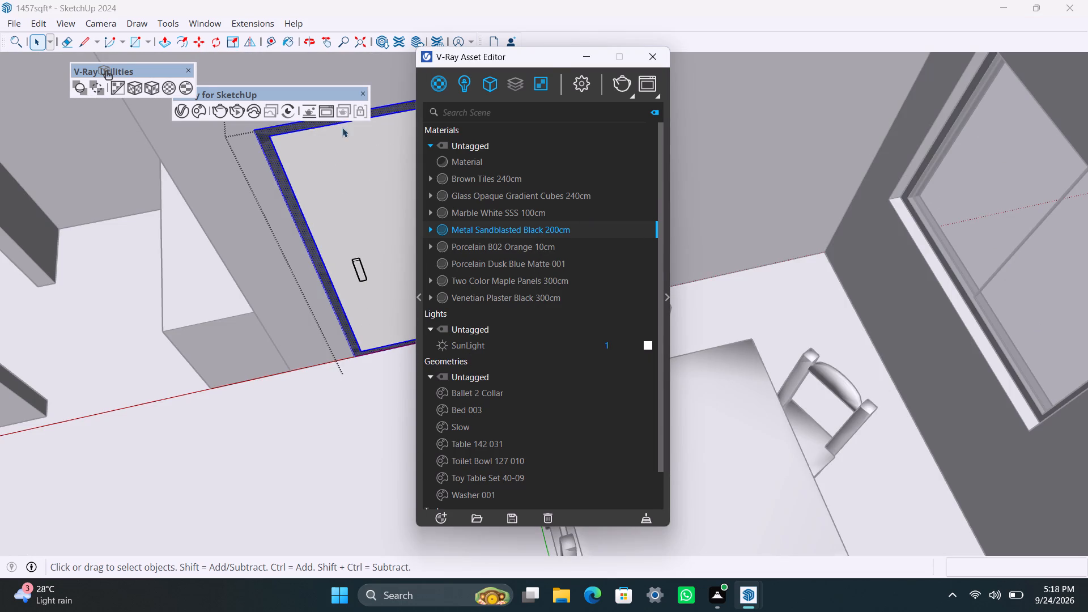
click(156, 86)
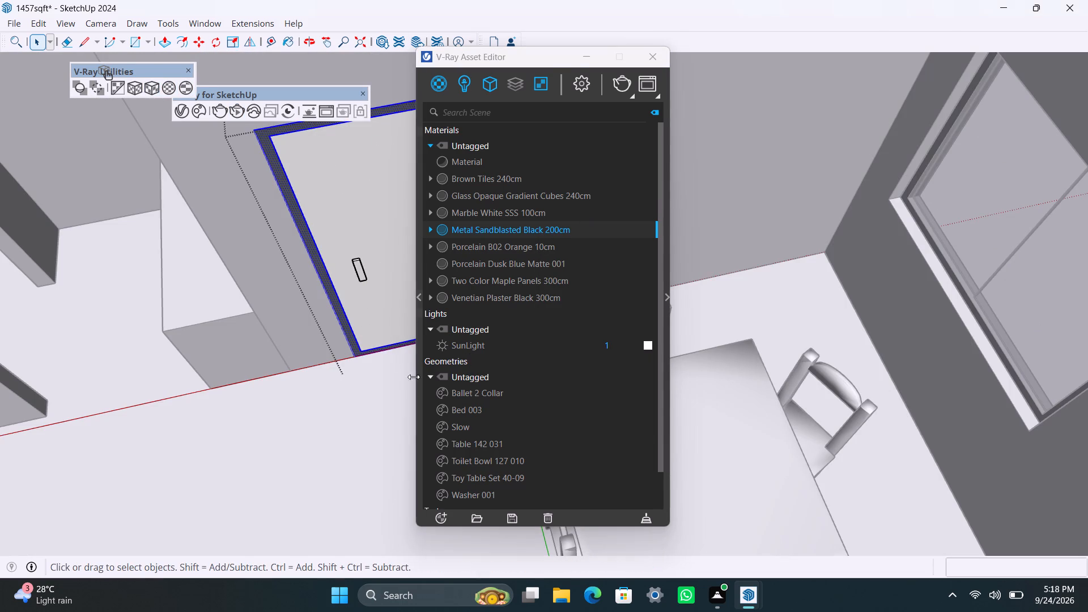
click(436, 447)
click(381, 413)
Apply Metal Sandblasted Black 200cm to the handle of the interior door near the dining table.
scroll(368, 277, up, 5)
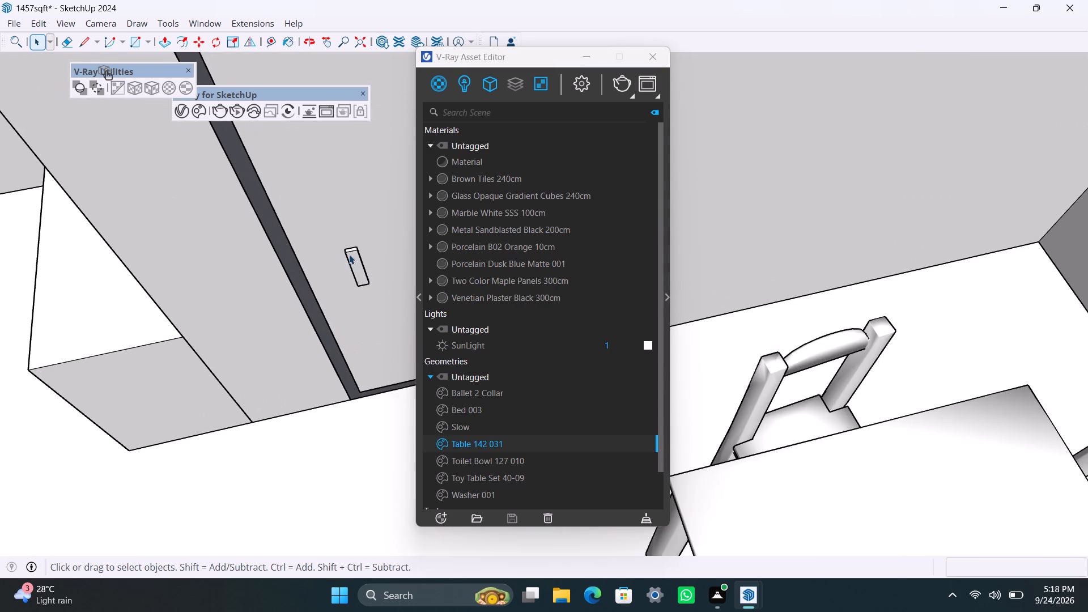
triple_click(349, 254)
click(358, 261)
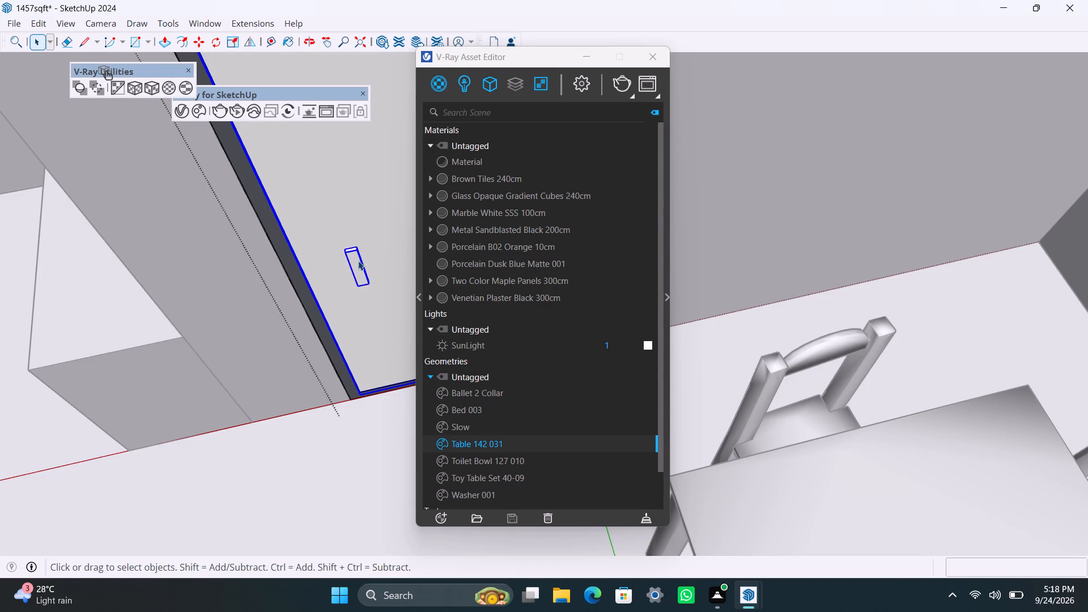
double_click(358, 261)
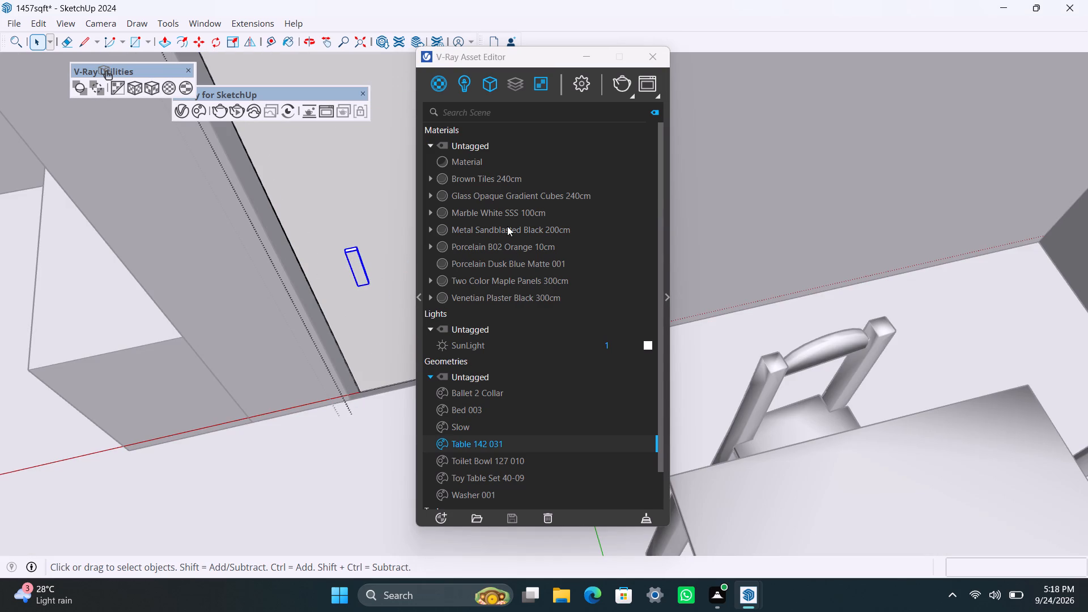
right_click(508, 229)
click(529, 253)
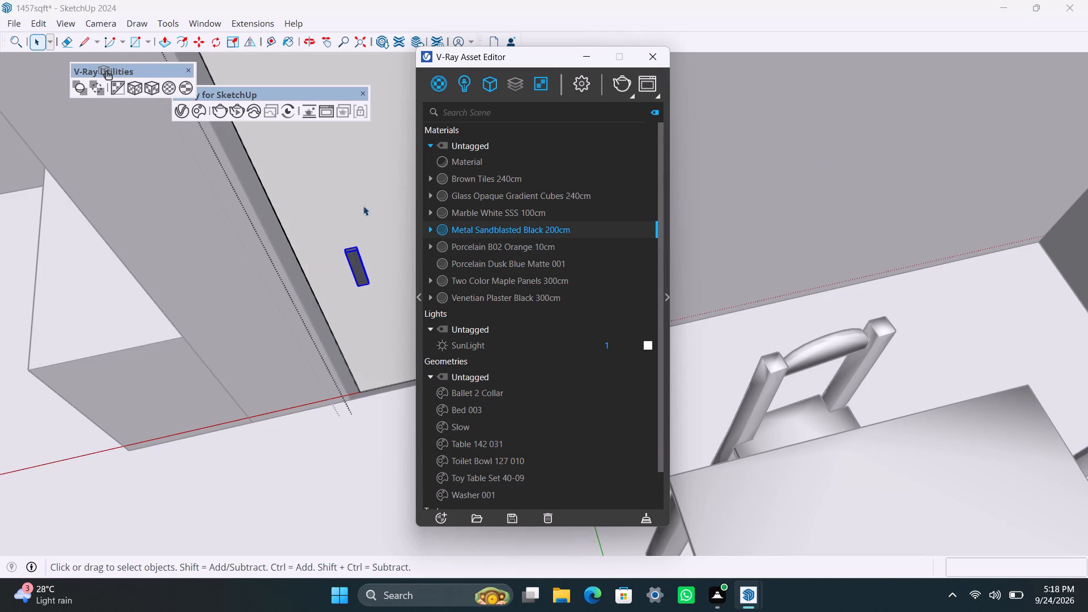
Apply Two Color Maple Panels 300cm to the leaf of the interior door near the dining table.
triple_click(314, 156)
double_click(314, 156)
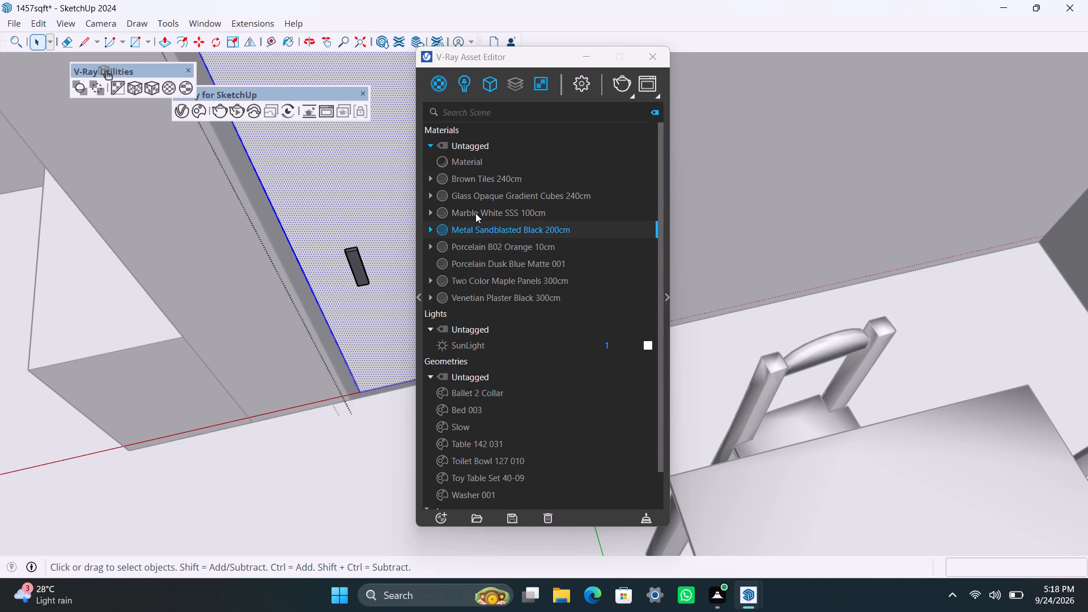
click(487, 286)
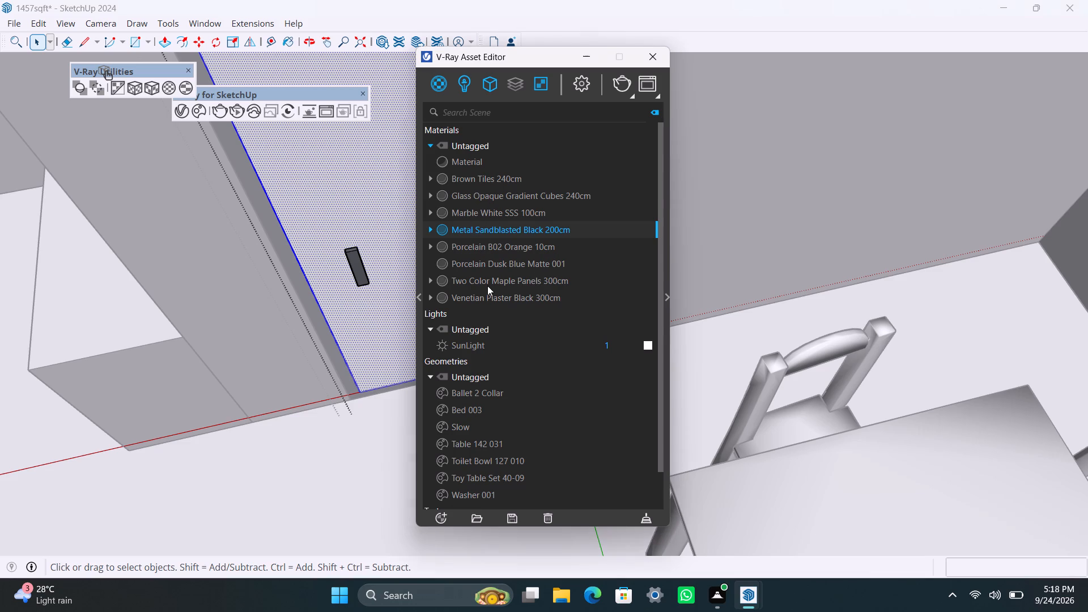
right_click(486, 278)
click(503, 301)
click(274, 490)
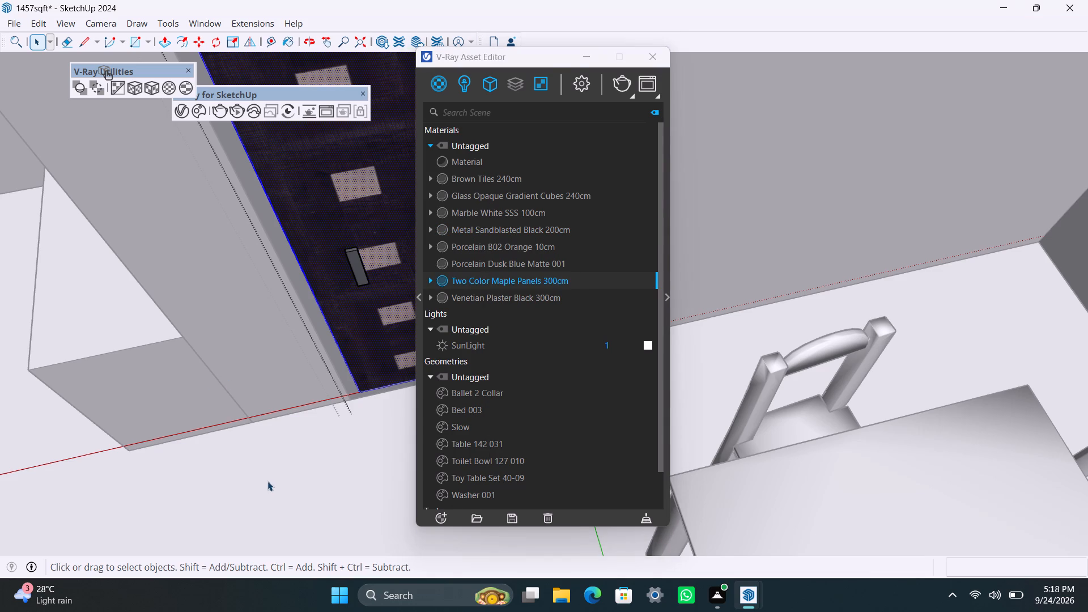
scroll(268, 484, down, 20)
scroll(268, 484, down, 2)
middle_drag(260, 460, 271, 345)
triple_click(875, 314)
click(876, 313)
Apply Metal Sandblasted Black 200cm with the fitted tri-planar projection to the frame of the door beside the L-shaped counter.
scroll(254, 410, down, 3)
middle_drag(218, 410, 321, 379)
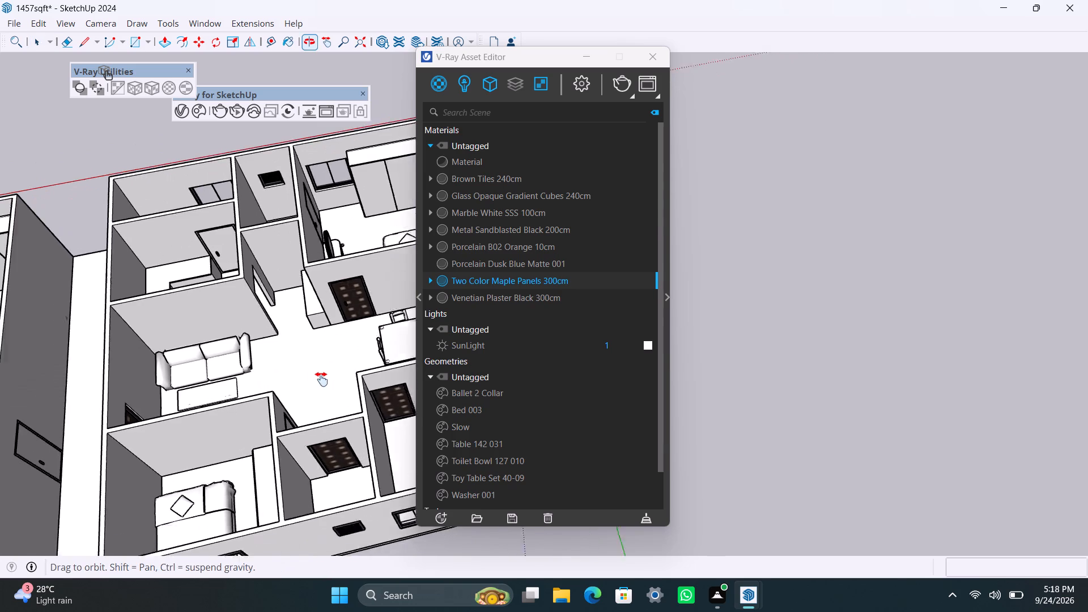
middle_drag(321, 379, 325, 379)
scroll(260, 396, up, 3)
middle_drag(209, 406, 763, 351)
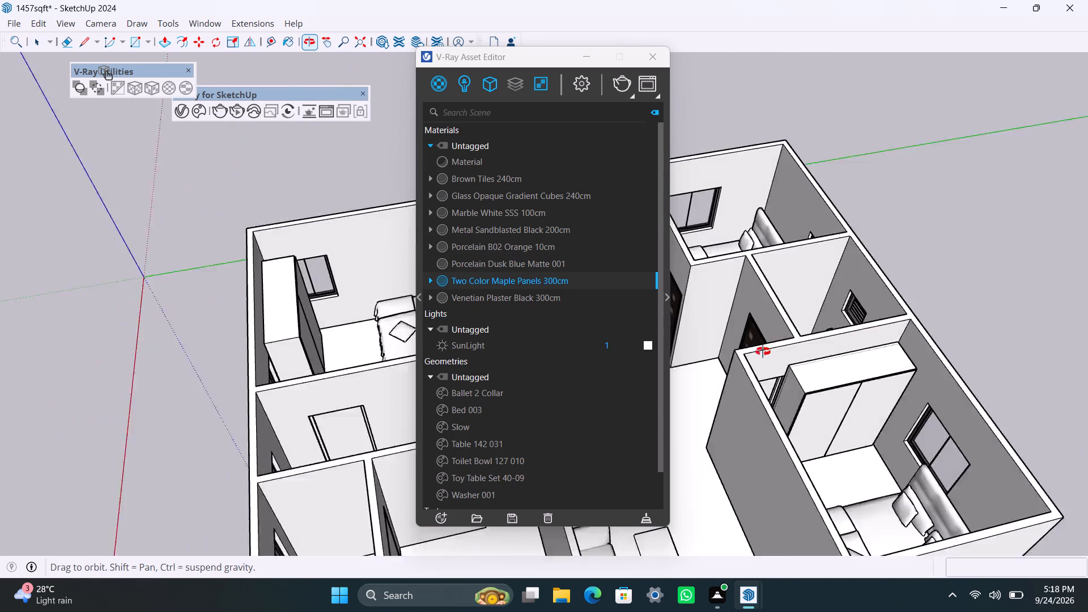
middle_drag(763, 351, 198, 418)
scroll(205, 342, down, 3)
shift+middle_drag(227, 342, 312, 431)
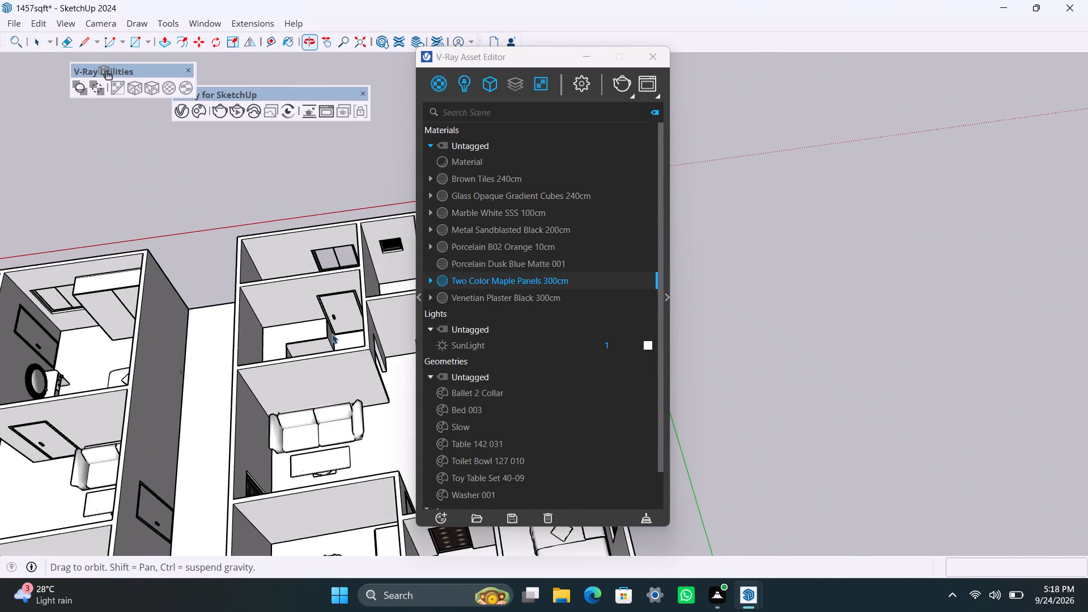
scroll(332, 333, up, 11)
middle_drag(322, 305, 201, 310)
scroll(201, 310, up, 3)
middle_drag(205, 312, 208, 313)
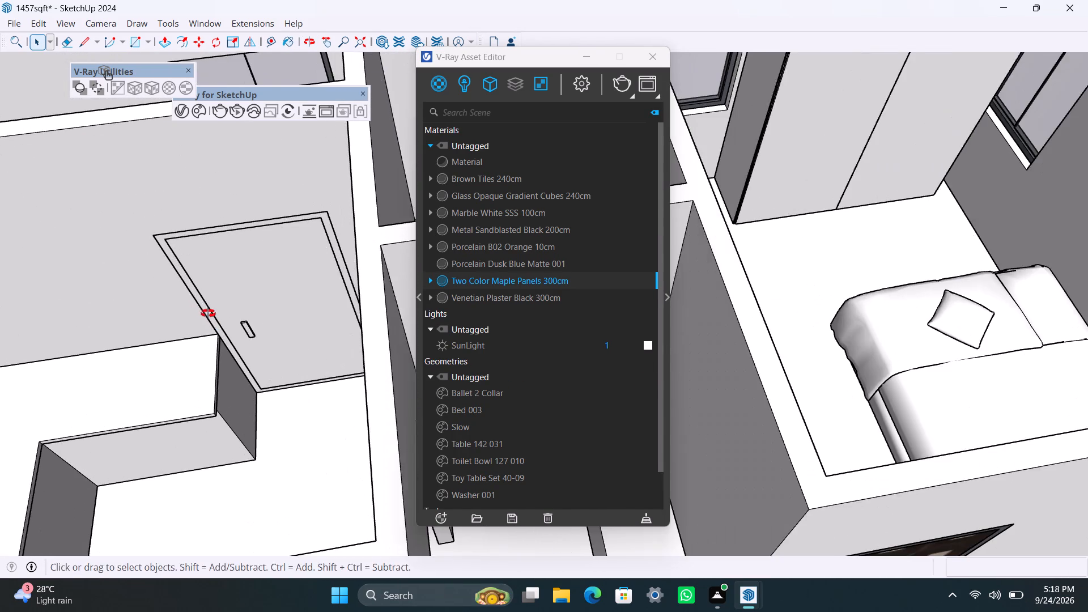
middle_drag(208, 313, 222, 316)
scroll(222, 314, up, 4)
triple_click(197, 286)
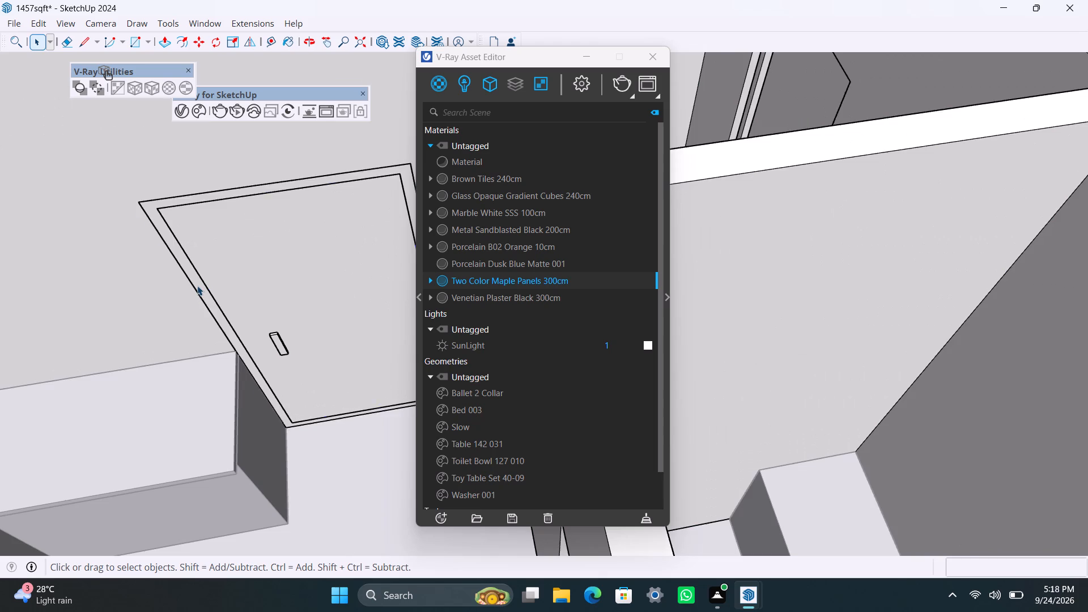
triple_click(197, 286)
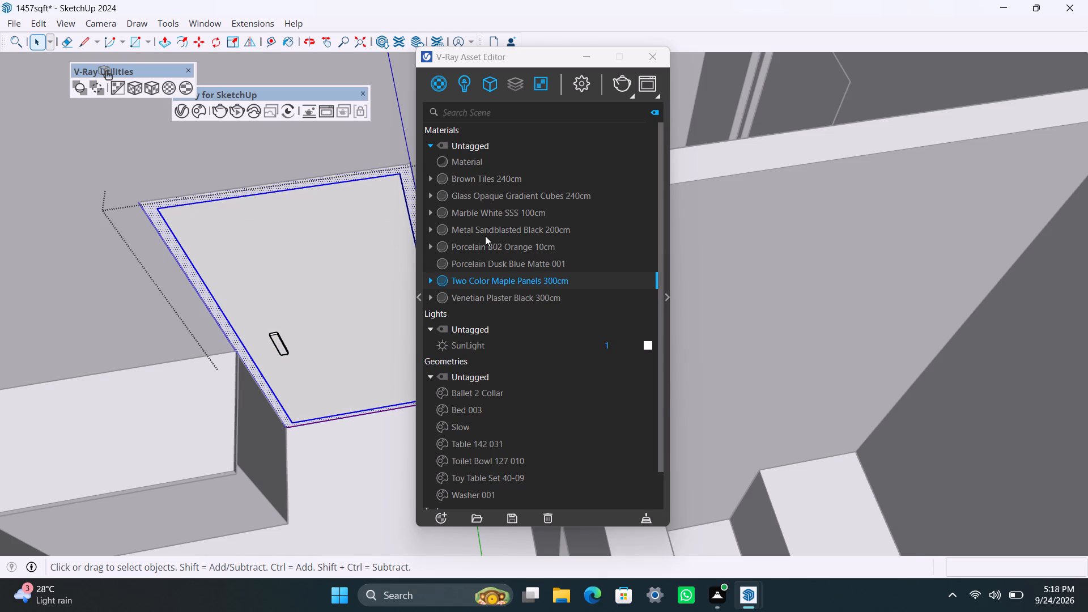
click(485, 236)
right_click(483, 232)
click(512, 263)
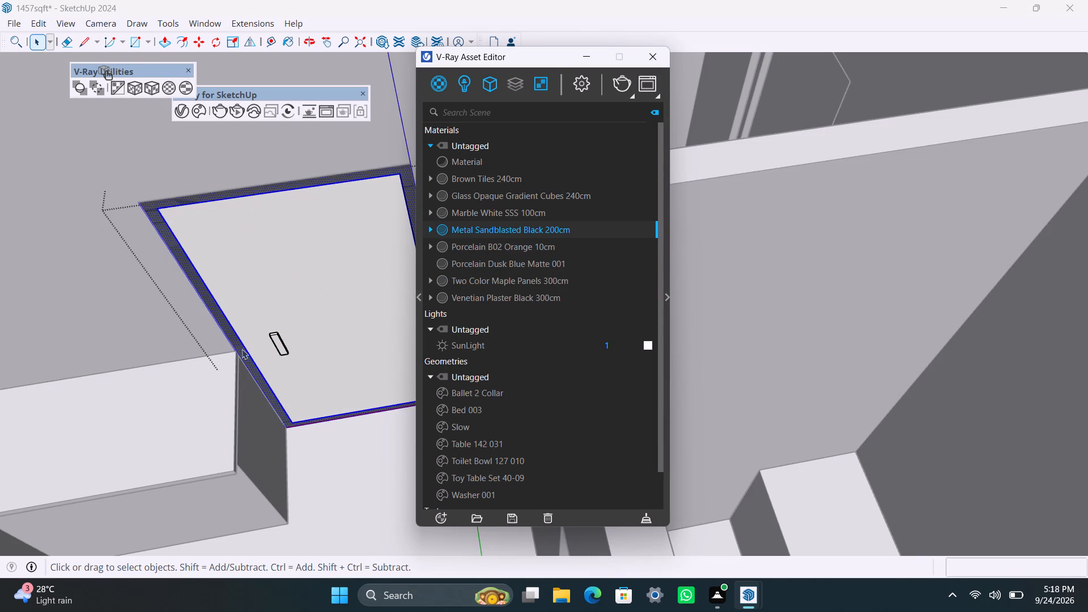
click(149, 88)
Apply Two Color Maple Panels 300cm to the leaf of the door beside the L-shaped counter.
triple_click(263, 282)
double_click(266, 282)
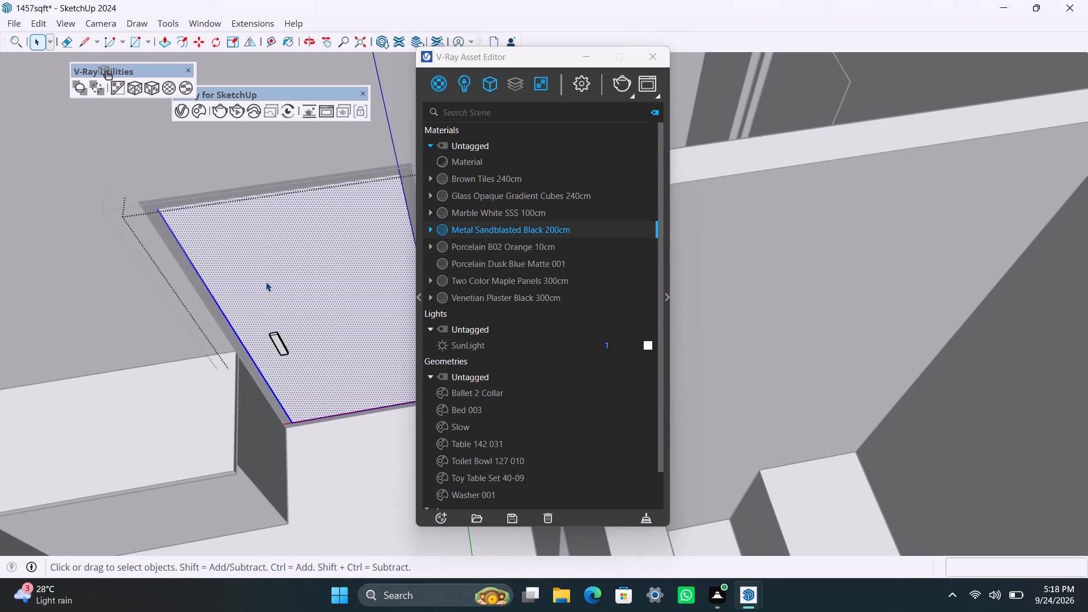
click(483, 279)
right_click(483, 279)
click(504, 302)
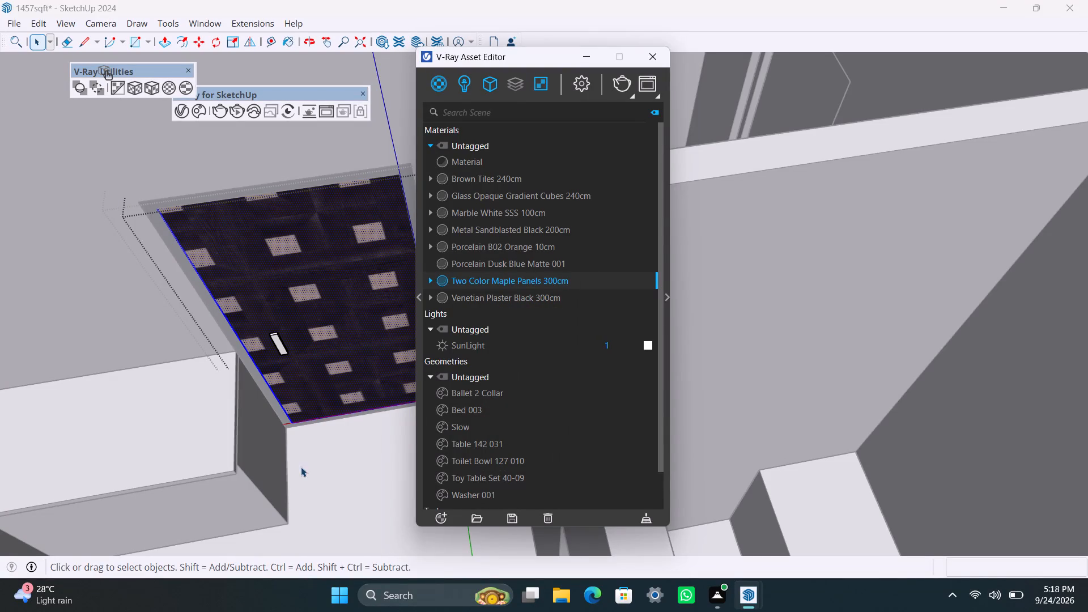
click(307, 475)
Apply Metal Sandblasted Black 200cm to the handle of the maple-panelled door beside the L-shaped counter.
triple_click(278, 343)
click(278, 343)
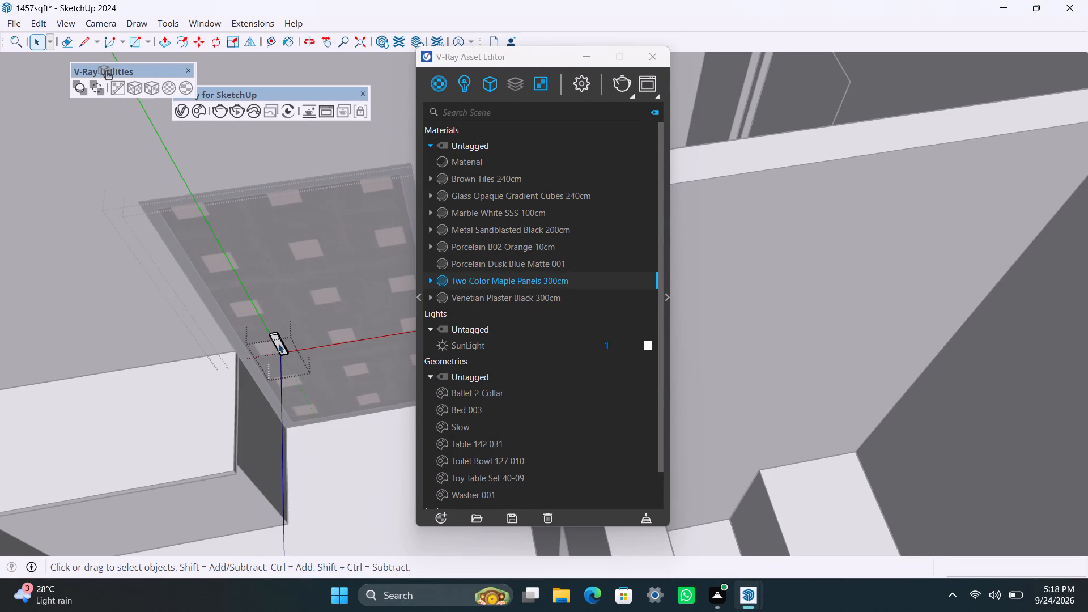
click(338, 461)
scroll(291, 352, up, 3)
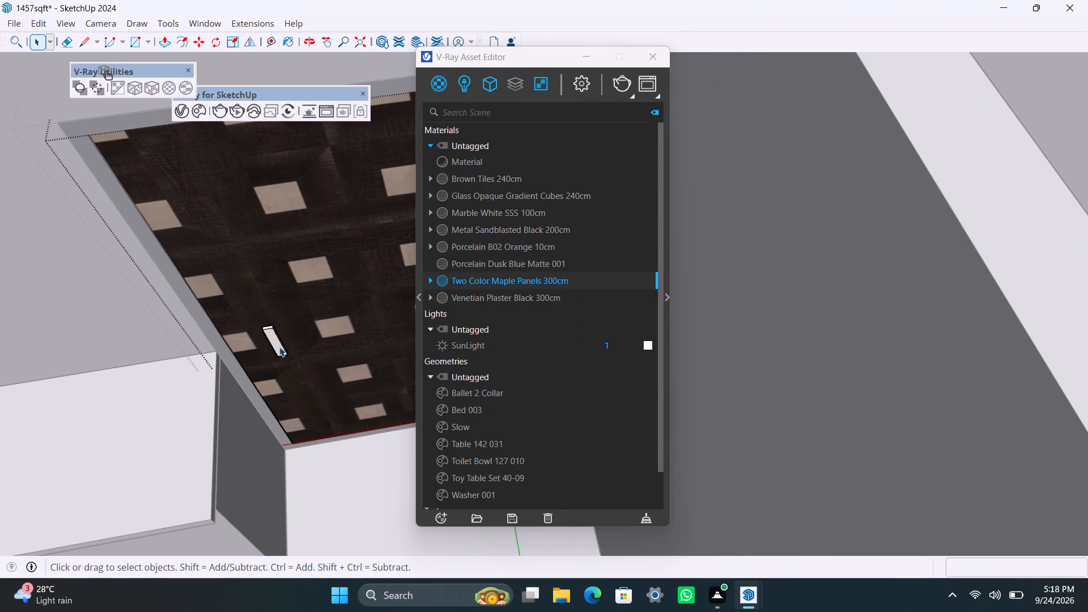
click(279, 347)
click(498, 233)
right_click(498, 233)
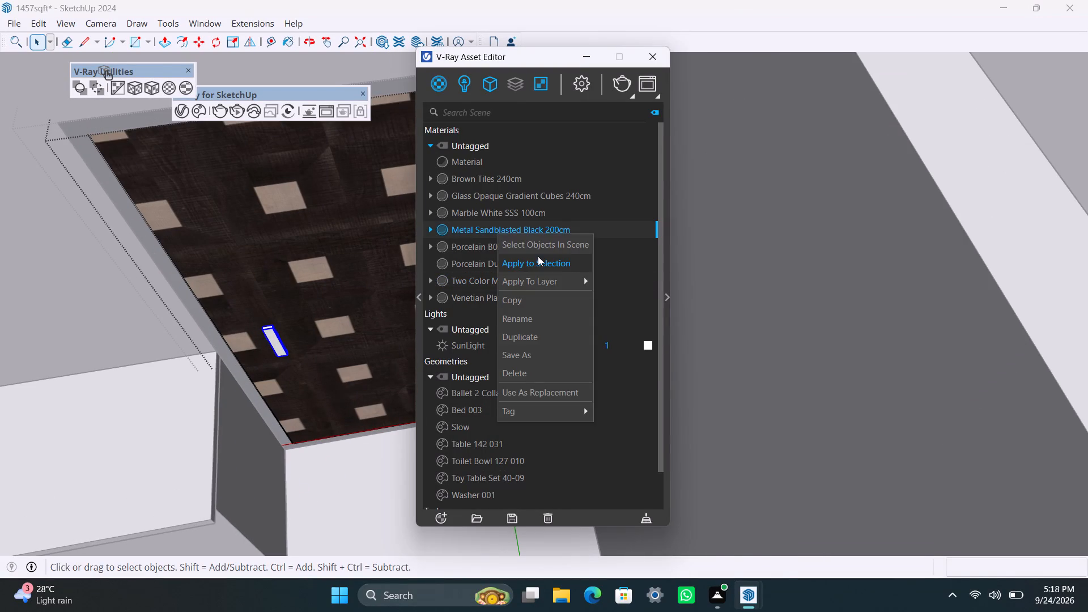
click(538, 257)
scroll(346, 423, down, 10)
scroll(319, 385, down, 4)
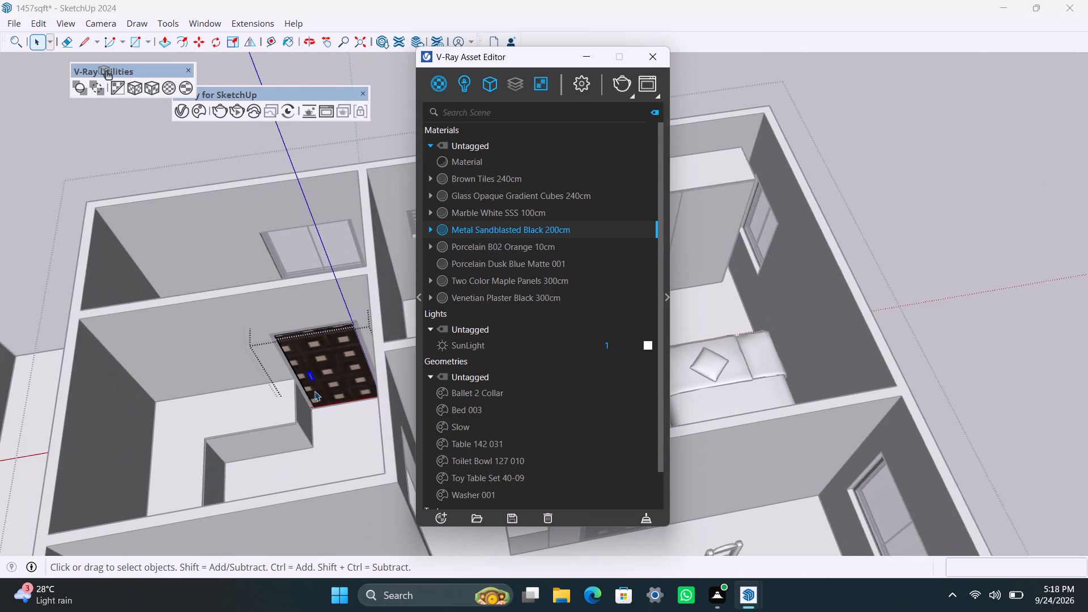
middle_drag(314, 391, 340, 331)
click(1035, 168)
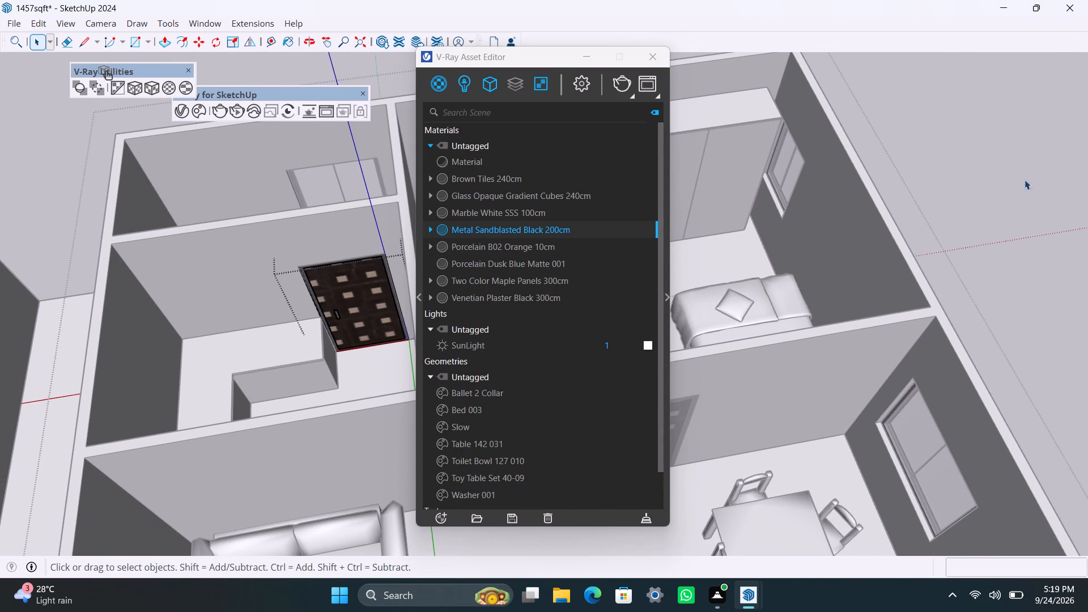
Delete the maple-panelled door beside the L-shaped counter from its wall opening.
triple_click(61, 142)
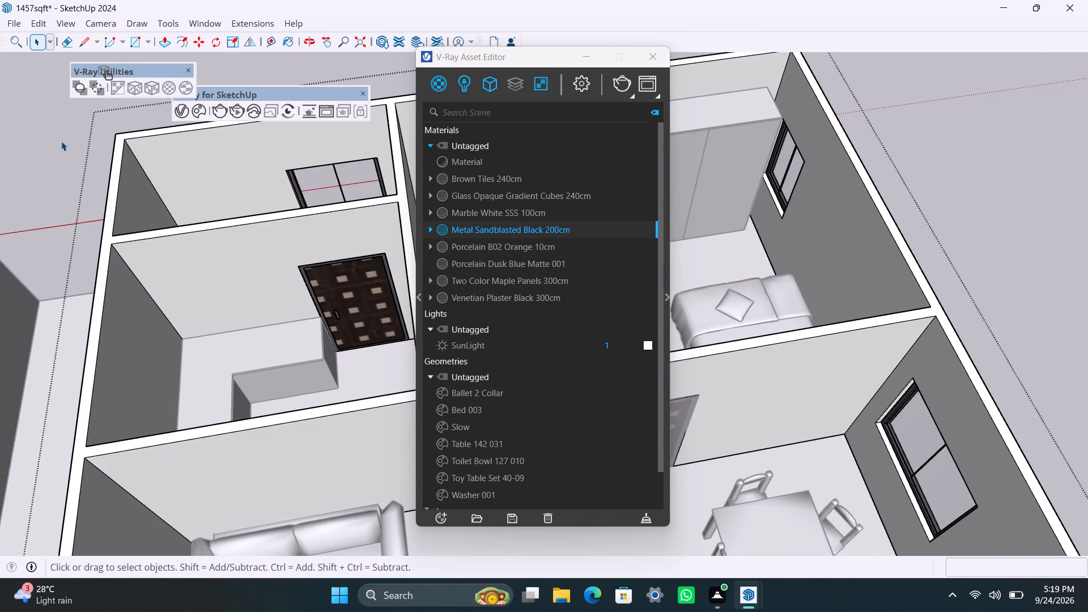
triple_click(61, 141)
scroll(369, 349, down, 4)
shift+middle_drag(354, 368, 346, 337)
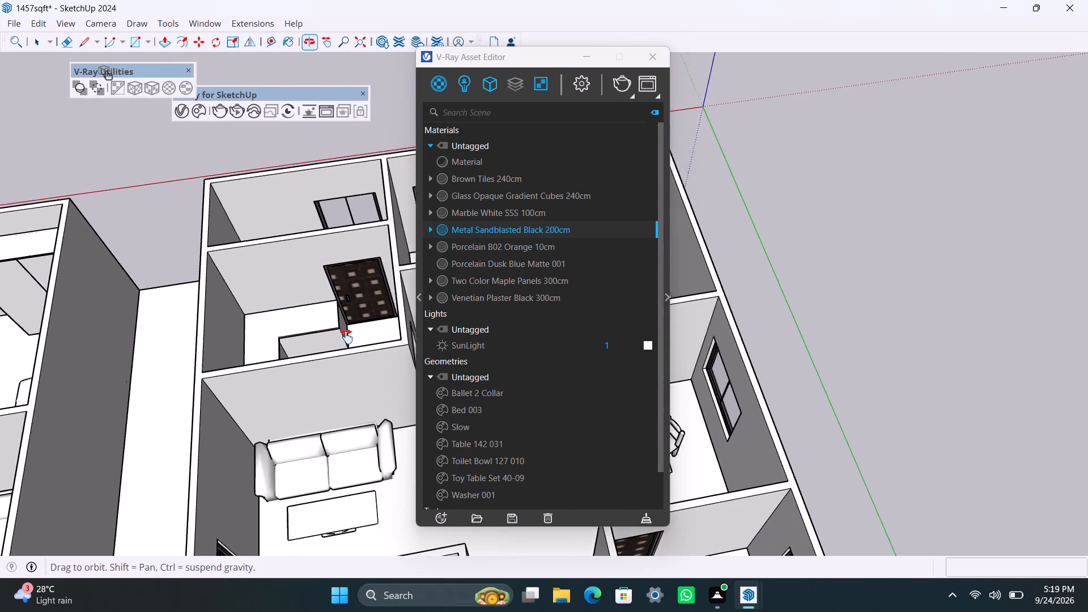
shift+middle_drag(346, 337, 326, 342)
scroll(327, 337, up, 7)
middle_drag(321, 322, 335, 334)
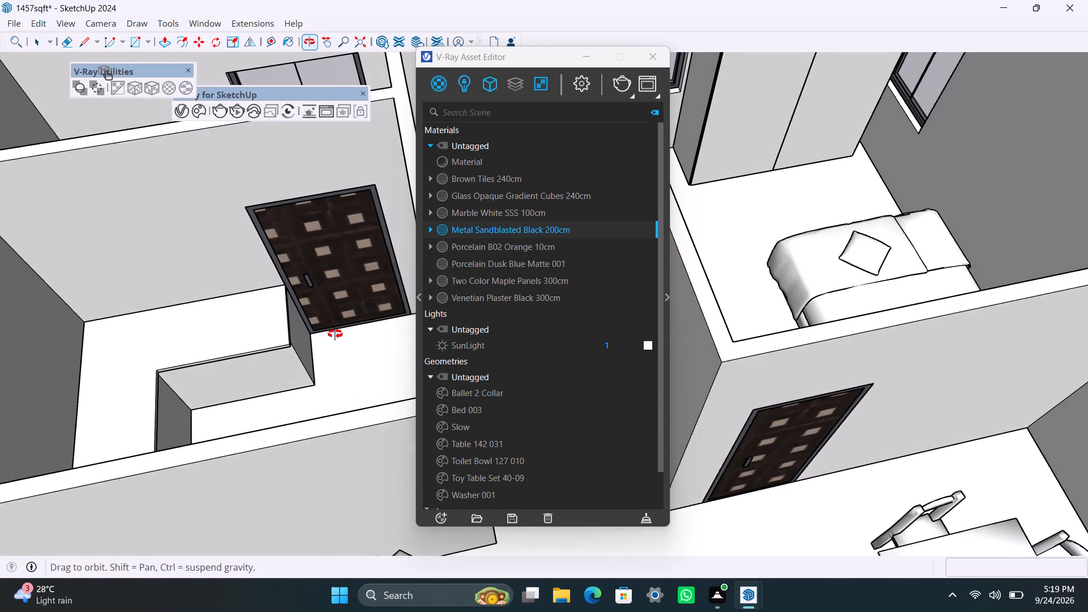
middle_drag(335, 334, 335, 334)
scroll(334, 334, down, 4)
middle_drag(330, 351, 272, 308)
scroll(273, 302, up, 4)
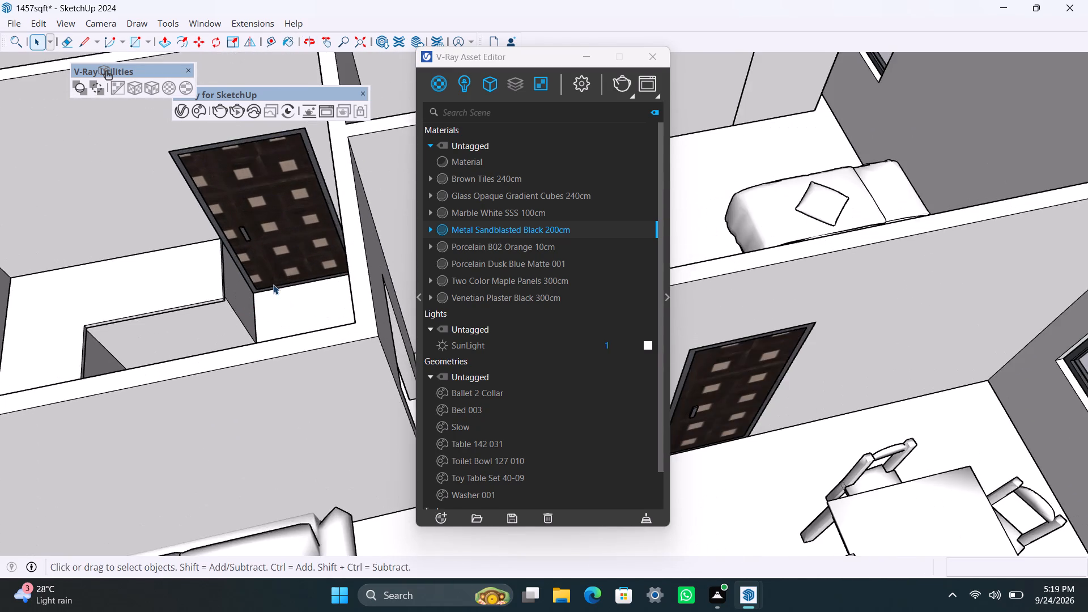
middle_drag(273, 284, 311, 274)
scroll(312, 274, down, 3)
shift+middle_drag(313, 278, 351, 336)
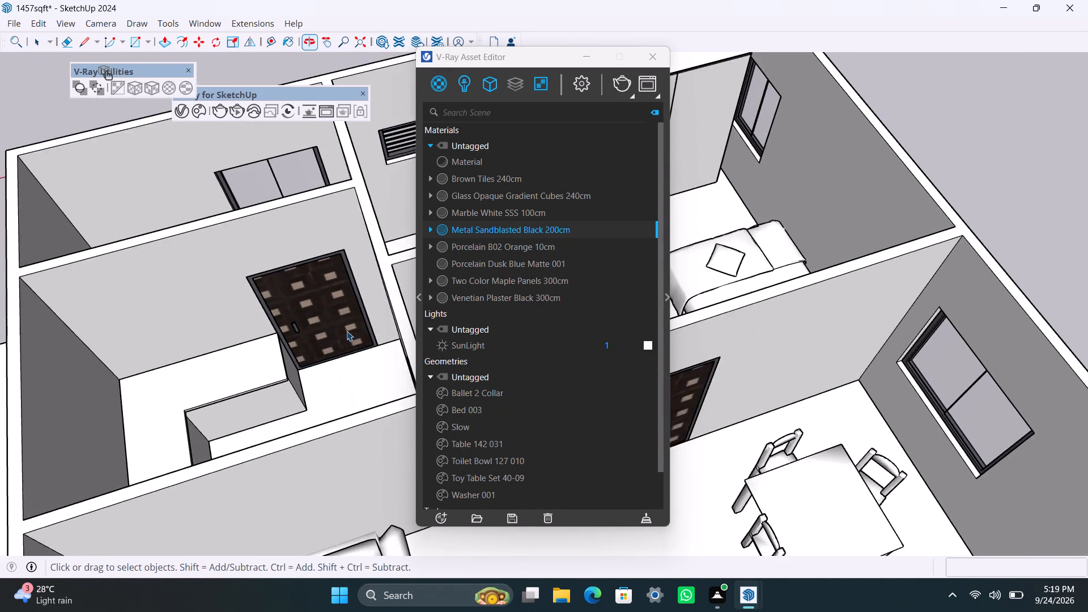
scroll(347, 331, up, 3)
click(285, 303)
triple_click(284, 303)
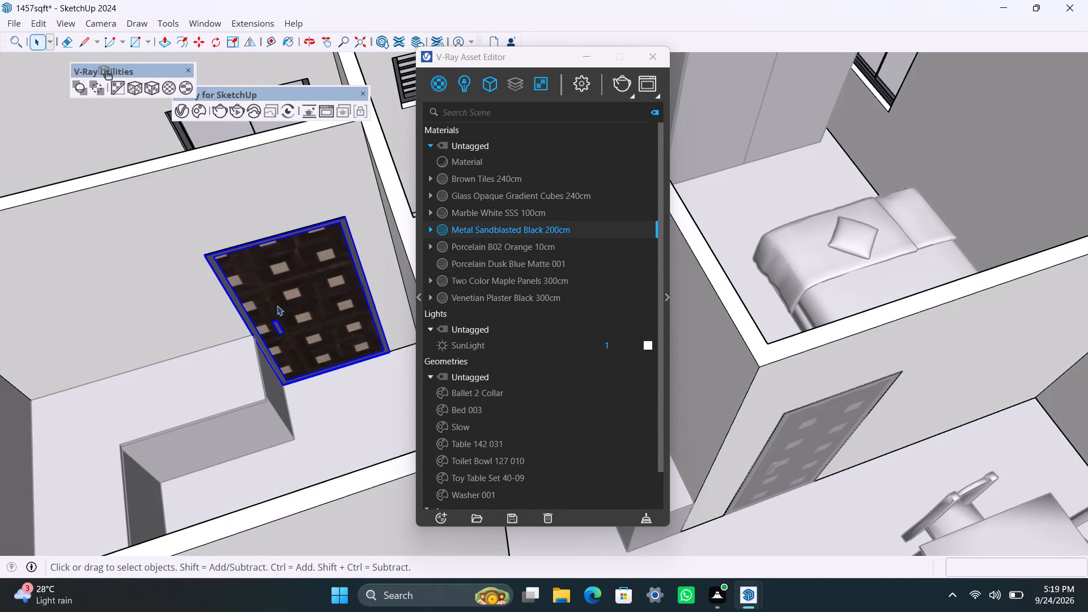
key(Delete)
Place a guide line 3' from the base of the empty doorway's jamb farthest from the L-shaped counter.
scroll(326, 346, up, 3)
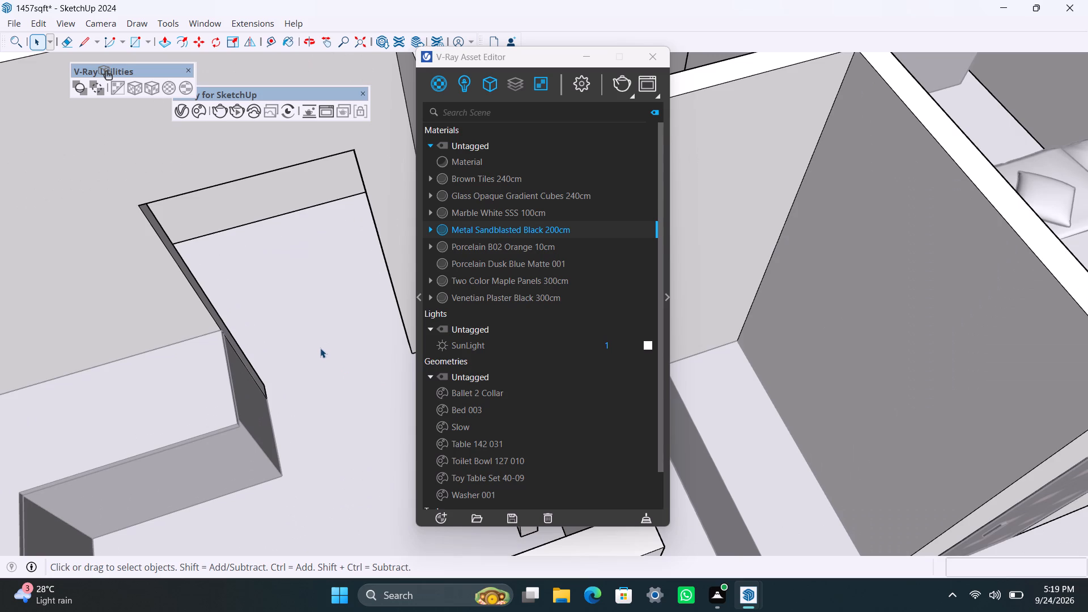
scroll(341, 381, up, 1)
middle_drag(304, 397, 284, 390)
middle_drag(296, 398, 313, 400)
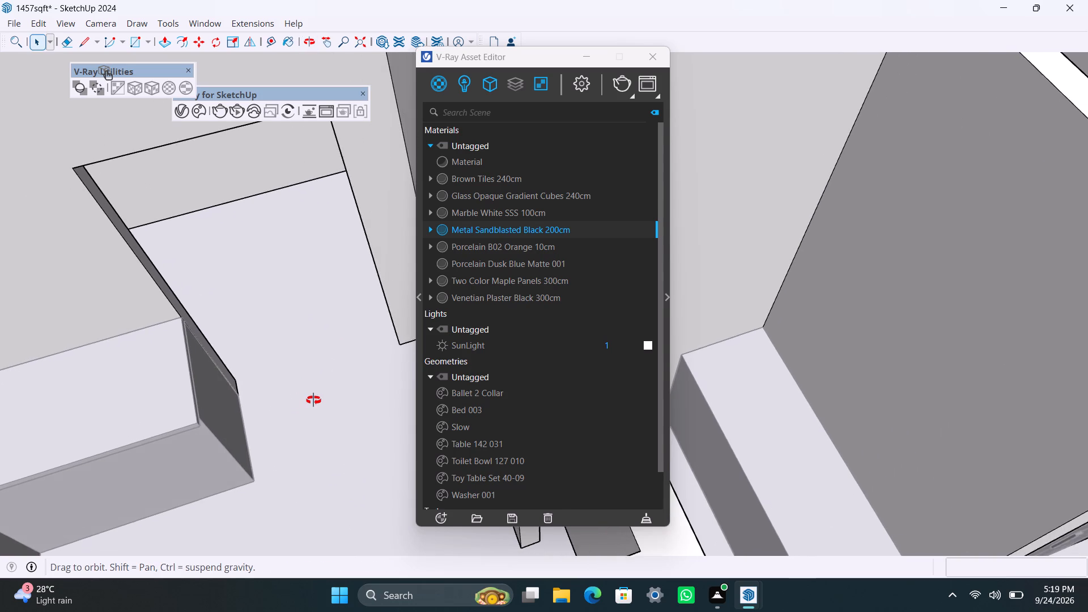
middle_drag(313, 400, 341, 384)
scroll(348, 418, up, 2)
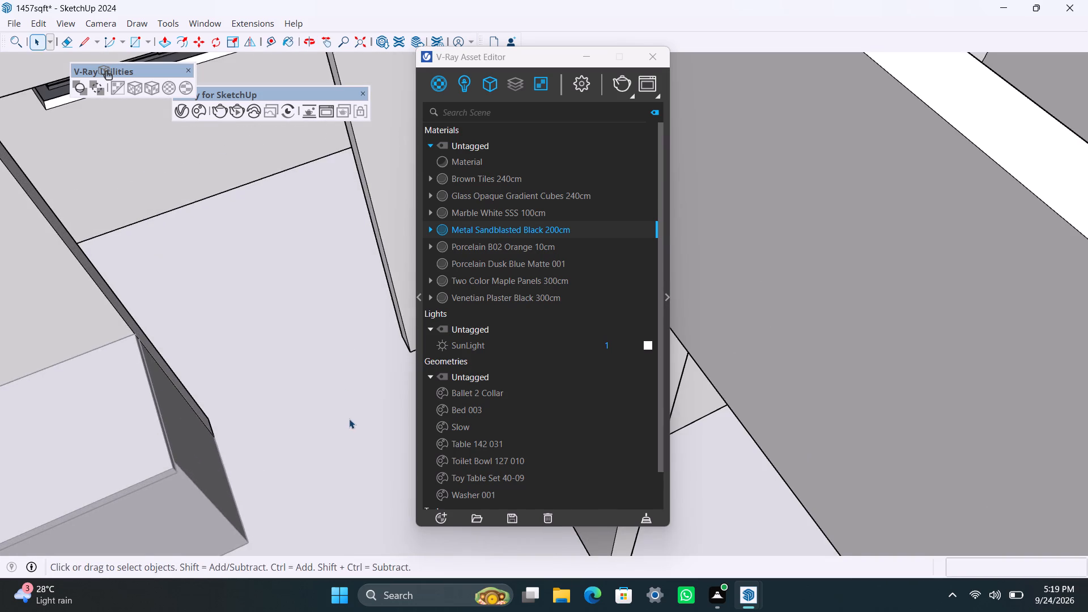
shift+middle_drag(353, 420, 347, 408)
scroll(352, 427, up, 1)
middle_drag(354, 428, 379, 439)
key(t)
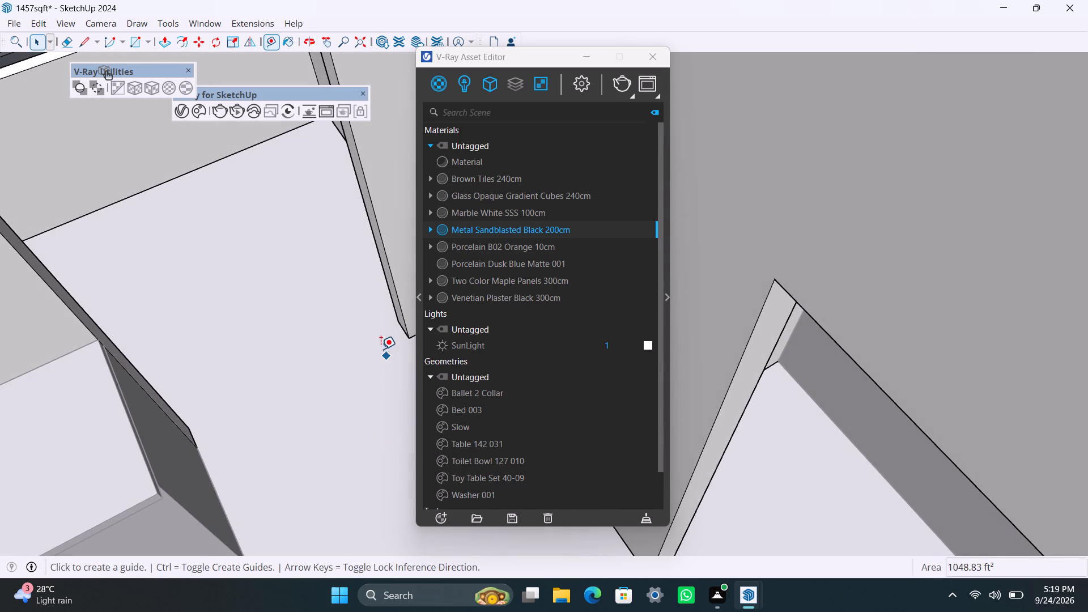
scroll(398, 331, up, 9)
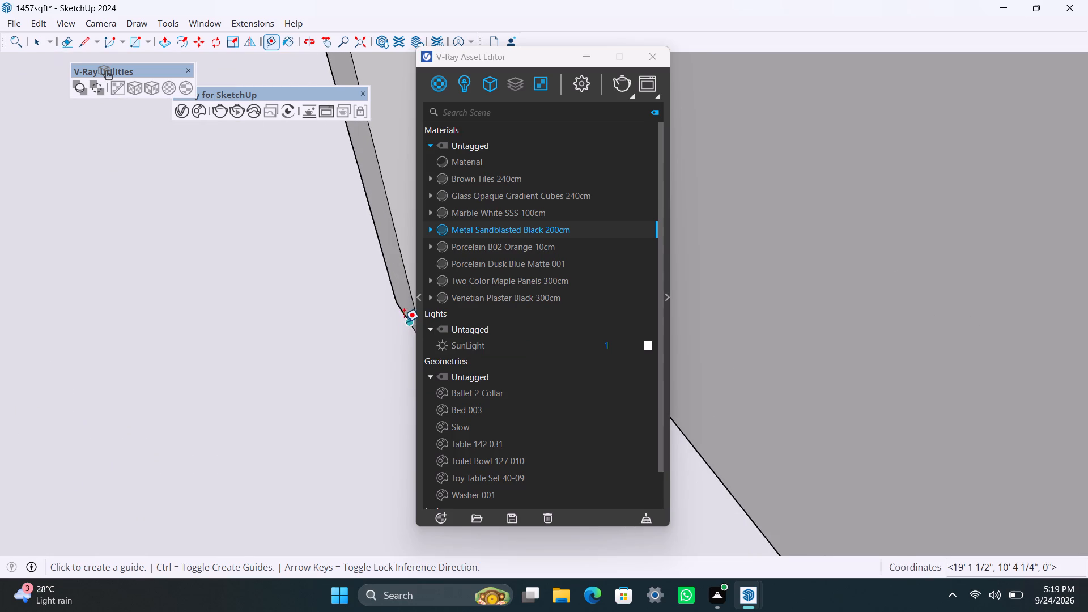
click(404, 321)
text(3')
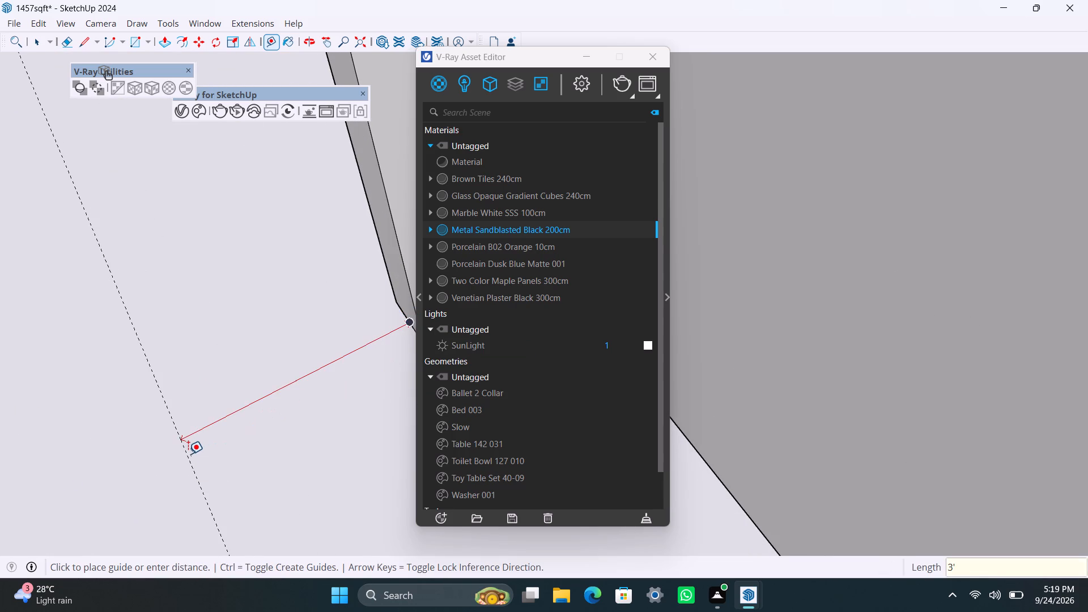
key(Return)
key(space)
Narrow the doorway by extending the jamb face beside the L-shaped counter to the guide line with Push/Pull.
scroll(170, 397, down, 14)
shift+middle_drag(183, 410, 247, 388)
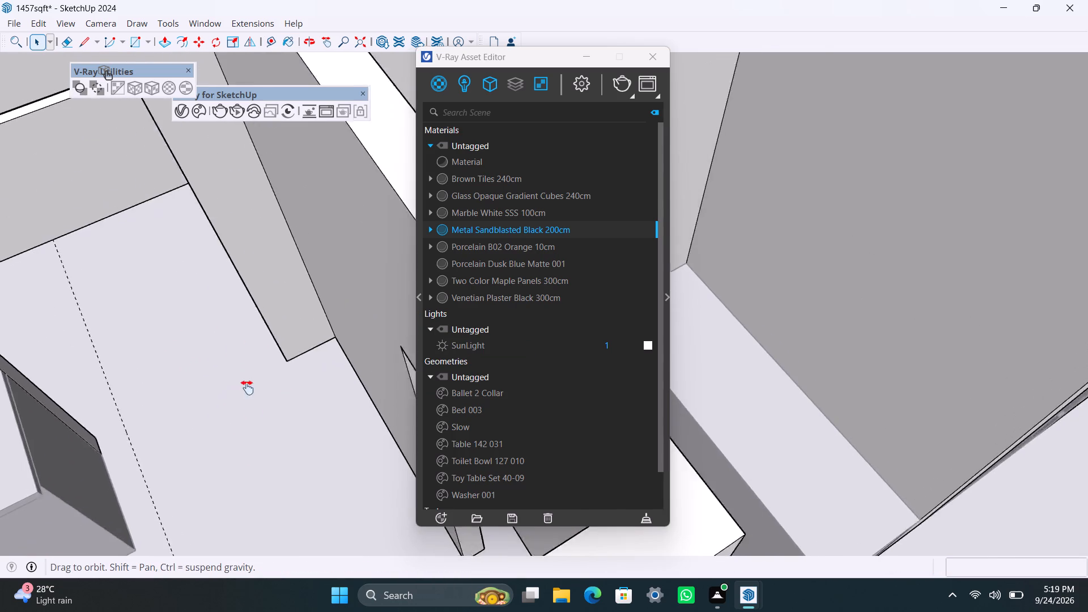
shift+middle_drag(247, 388, 288, 365)
scroll(279, 364, up, 1)
middle_drag(277, 372, 177, 406)
scroll(170, 319, down, 3)
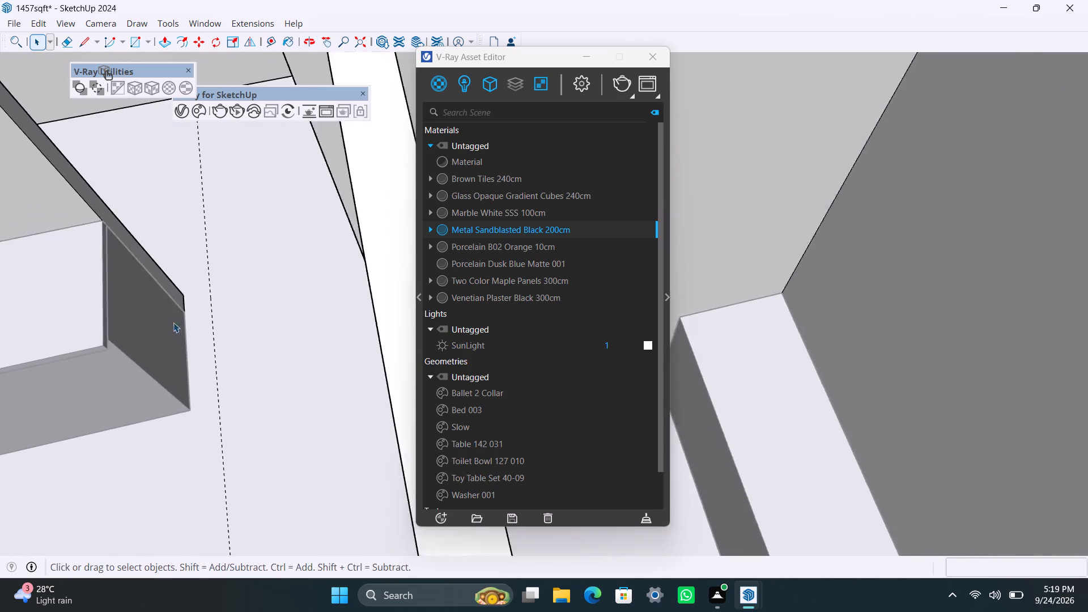
scroll(173, 322, down, 2)
shift+middle_drag(182, 322, 312, 318)
click(273, 446)
double_click(277, 441)
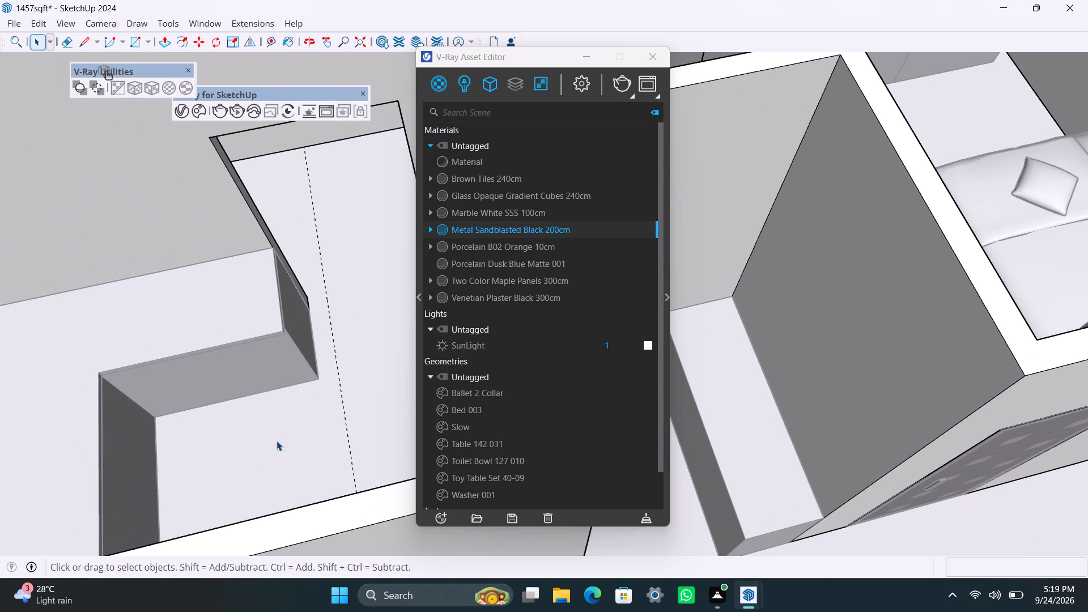
scroll(286, 403, down, 4)
middle_drag(293, 405, 160, 432)
scroll(172, 352, down, 4)
middle_drag(190, 335, 248, 367)
triple_click(975, 114)
drag(975, 114, 971, 122)
scroll(343, 273, up, 4)
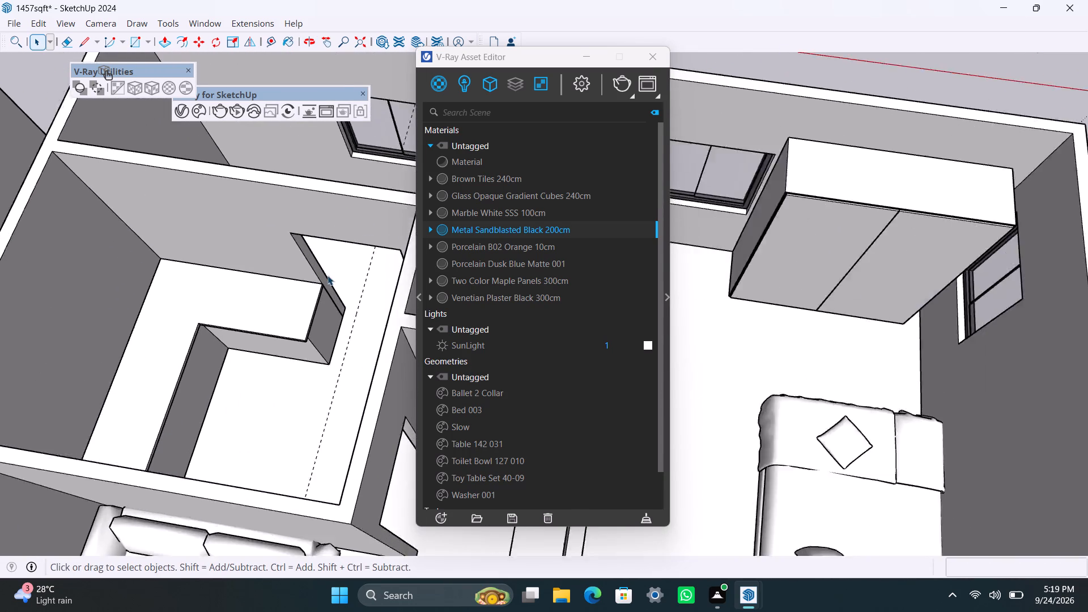
scroll(328, 275, up, 5)
triple_click(316, 275)
click(316, 275)
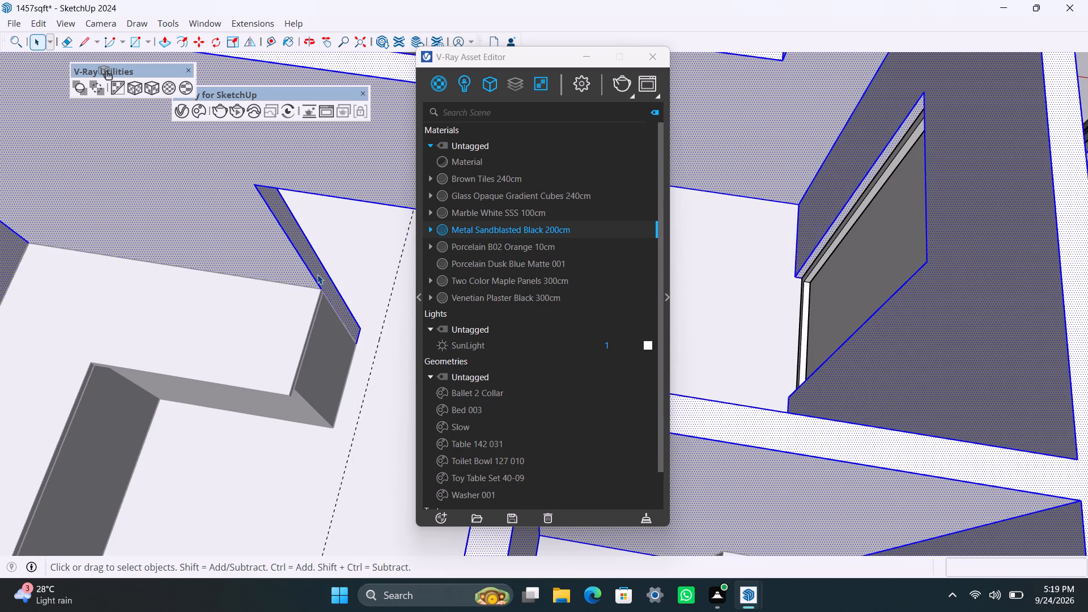
click(317, 274)
scroll(321, 280, up, 4)
click(324, 280)
scroll(371, 354, down, 3)
shift+middle_drag(359, 359, 332, 354)
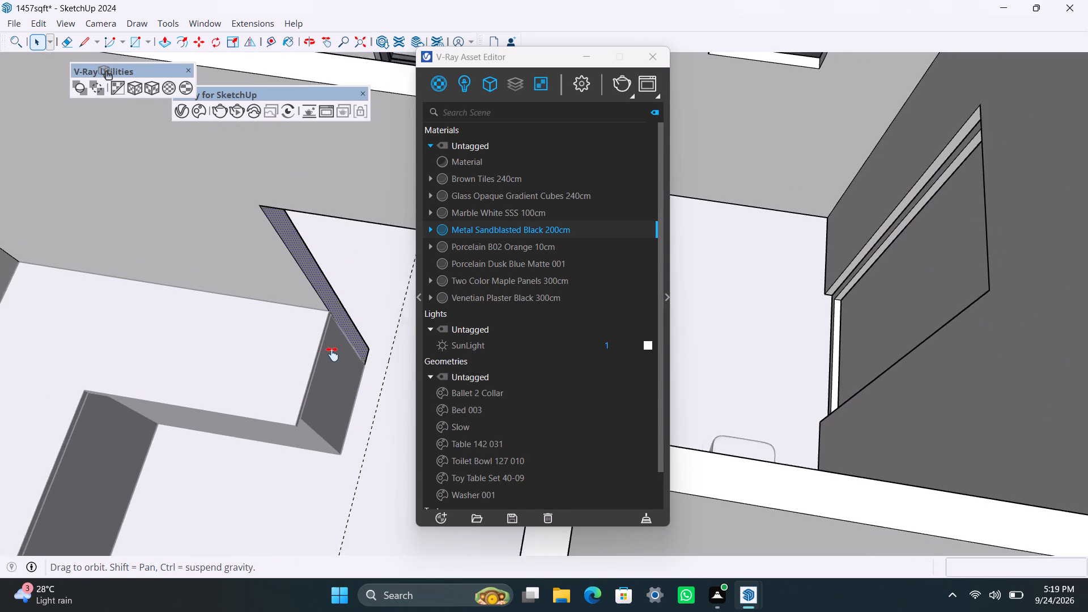
shift+middle_drag(332, 354, 316, 349)
scroll(342, 331, up, 1)
key(p)
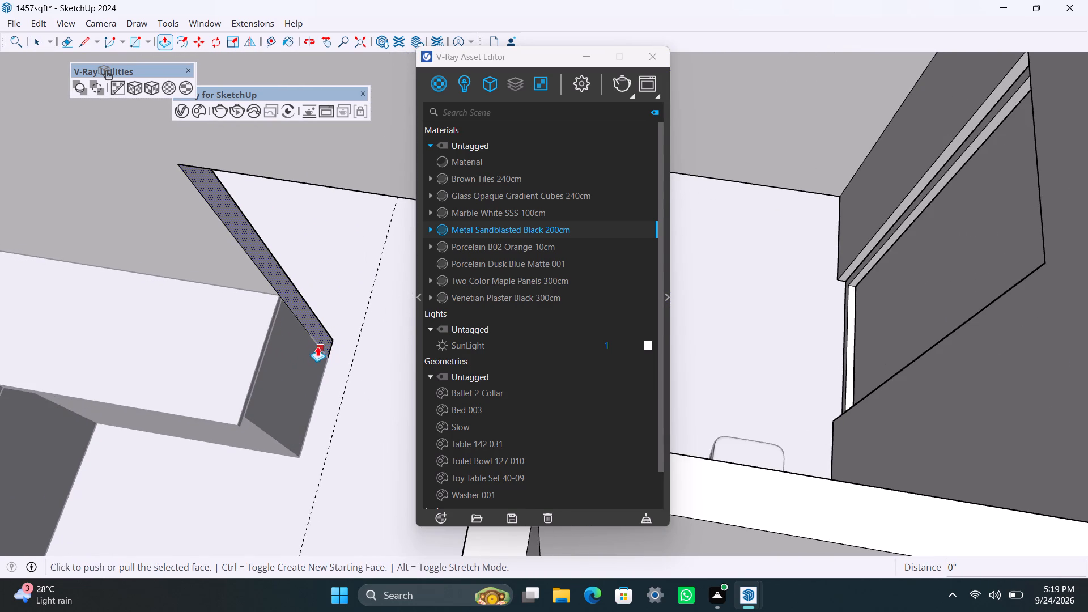
drag(317, 346, 349, 372)
key(space)
scroll(227, 291, down, 5)
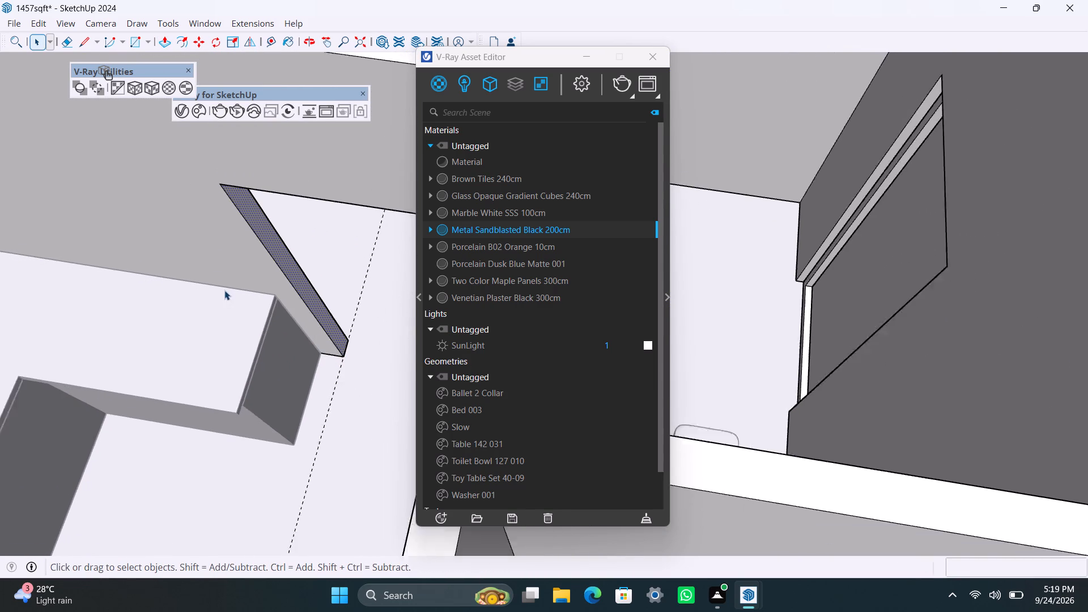
middle_drag(232, 306, 324, 331)
scroll(333, 372, down, 9)
shift+middle_drag(320, 418, 341, 367)
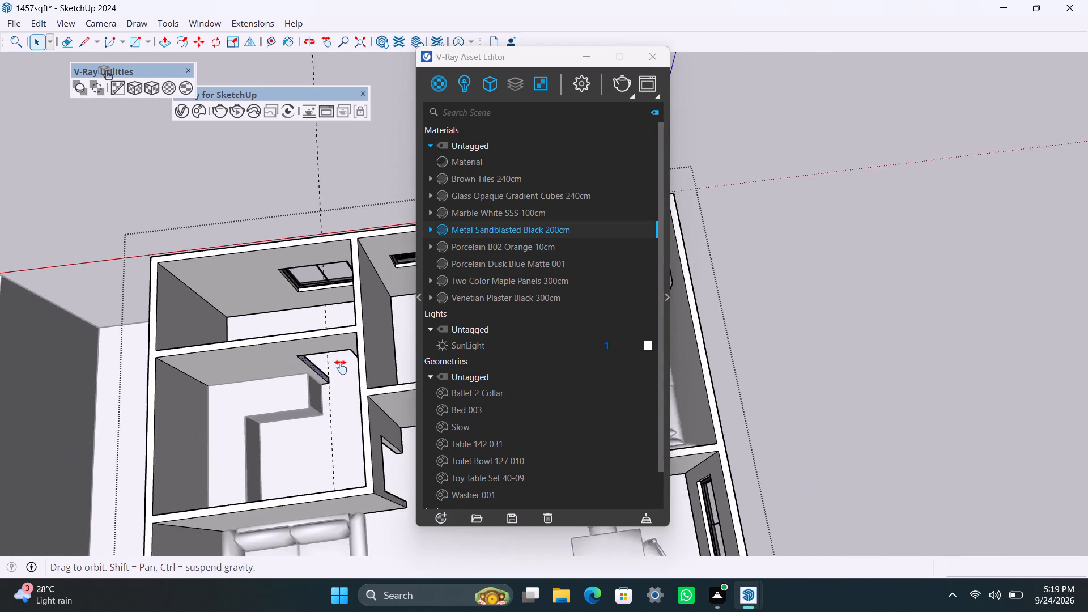
shift+middle_drag(341, 367, 347, 348)
click(173, 130)
Draw a 7' by 3' rectangle filling the narrowed doorway and make it a group.
scroll(295, 355, up, 3)
middle_drag(278, 352, 301, 243)
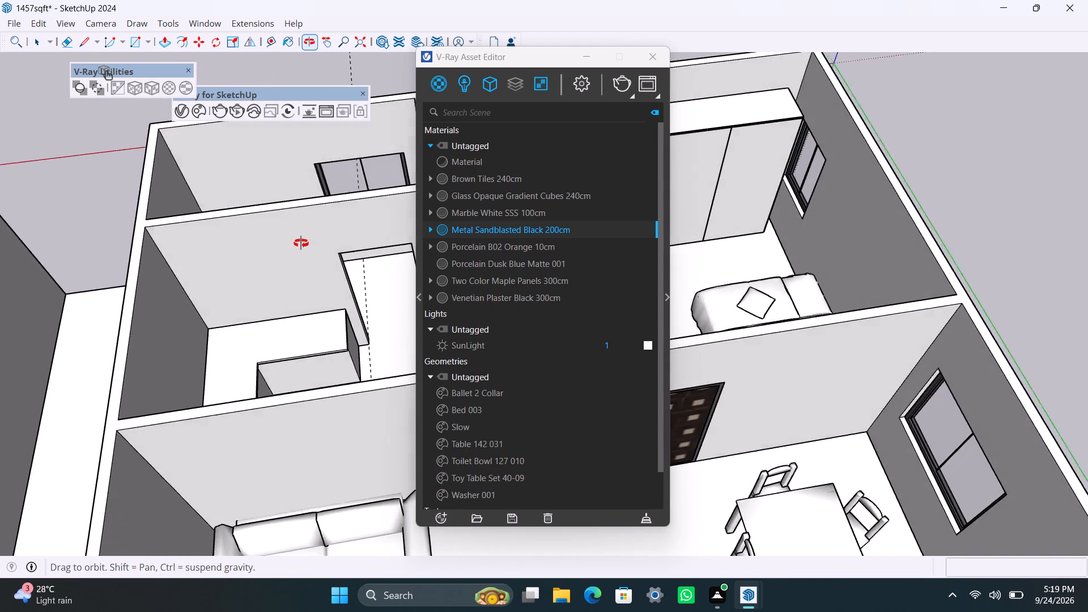
middle_drag(301, 243, 302, 241)
scroll(333, 296, up, 3)
shift+middle_drag(262, 364, 180, 390)
double_click(226, 263)
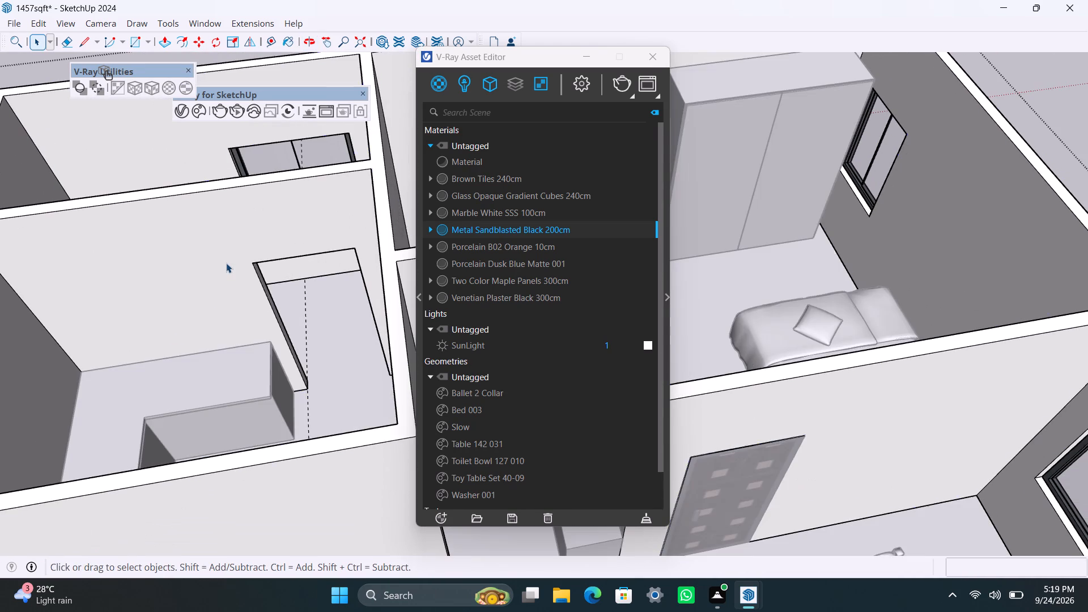
scroll(256, 264, up, 2)
key(r)
click(256, 264)
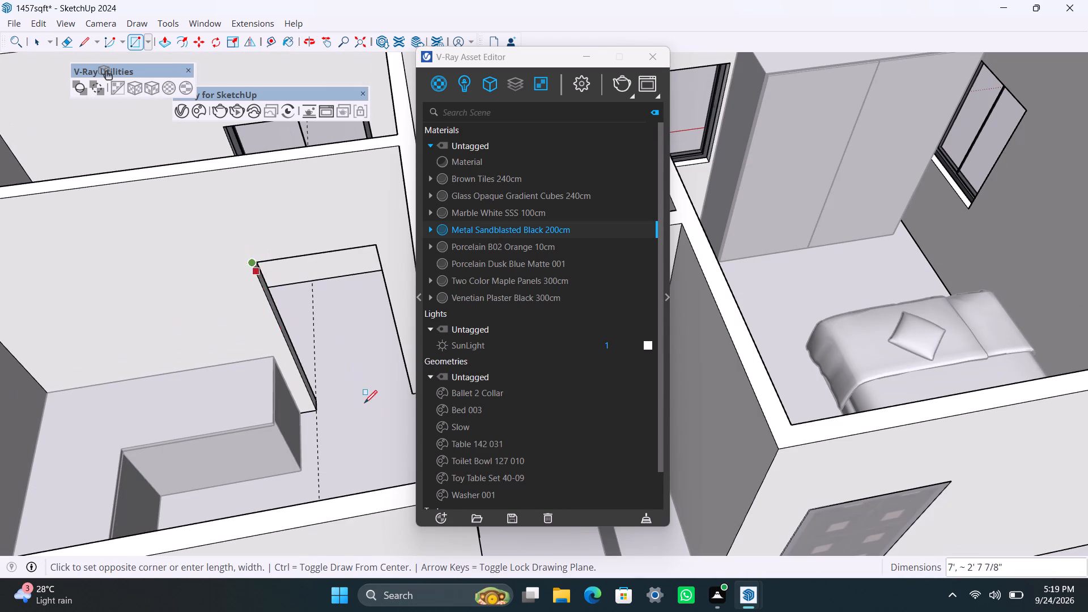
click(407, 389)
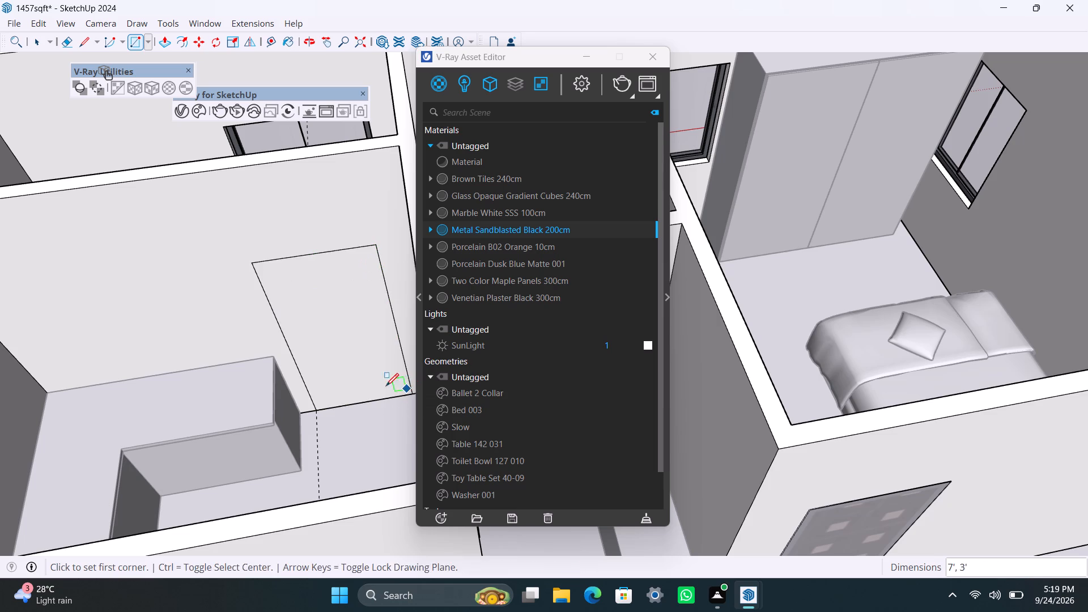
key(space)
double_click(363, 376)
right_click(363, 375)
click(402, 153)
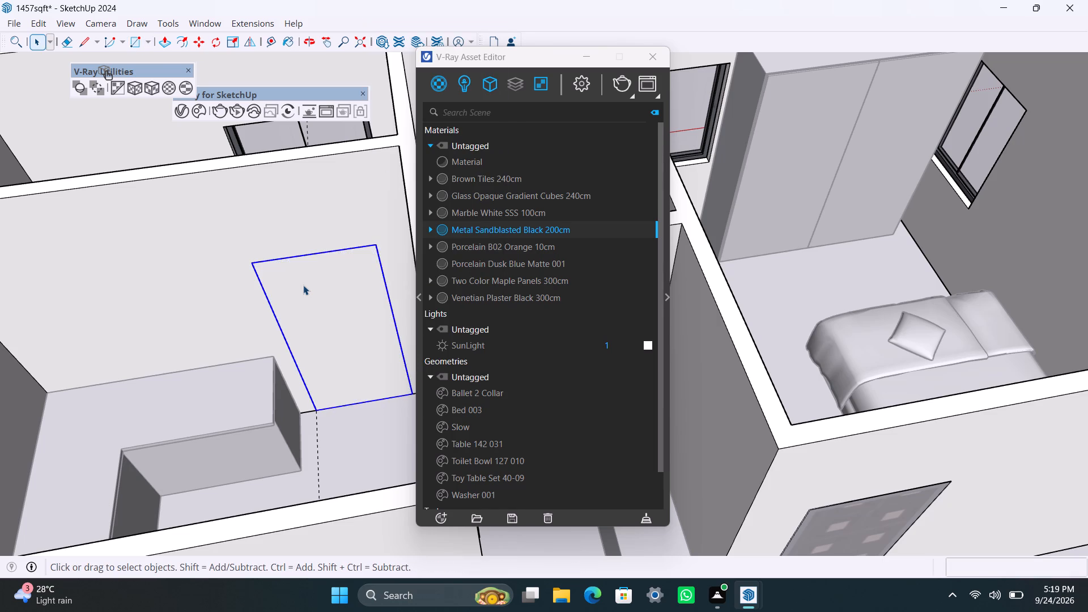
Offset the grouped door rectangle 2" inward and delete the inner face, leaving a frame outline.
double_click(304, 286)
click(290, 286)
key(f)
click(282, 294)
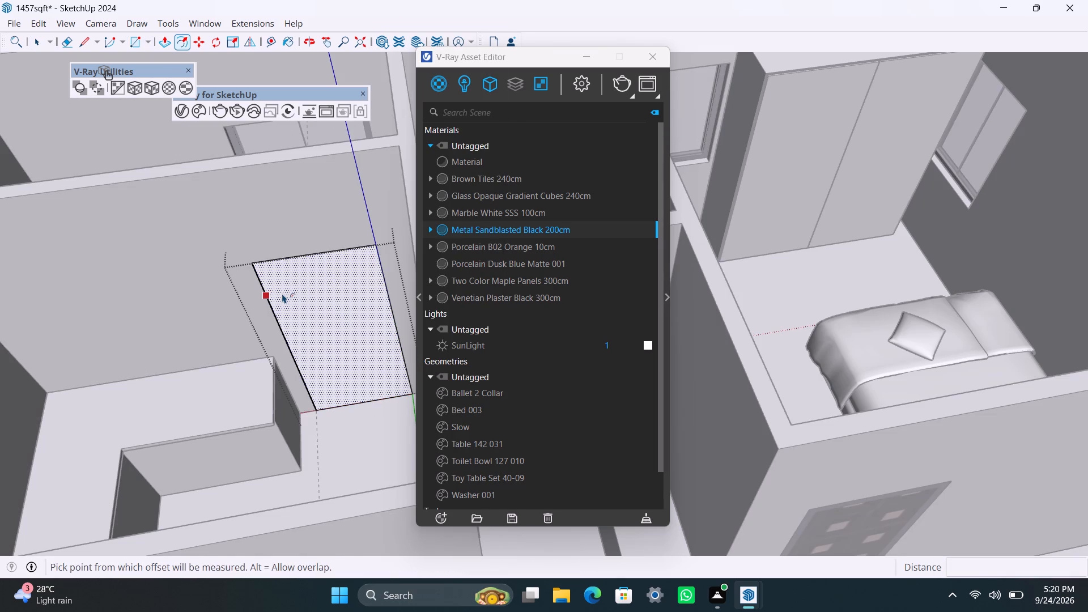
text(2")
key(Return)
key(space)
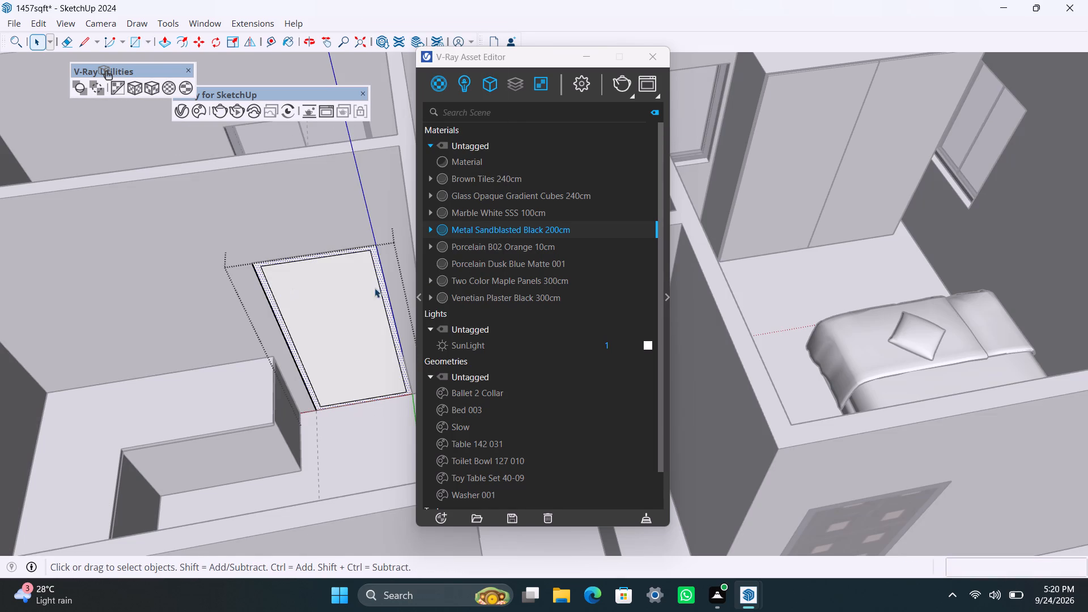
click(324, 312)
key(Delete)
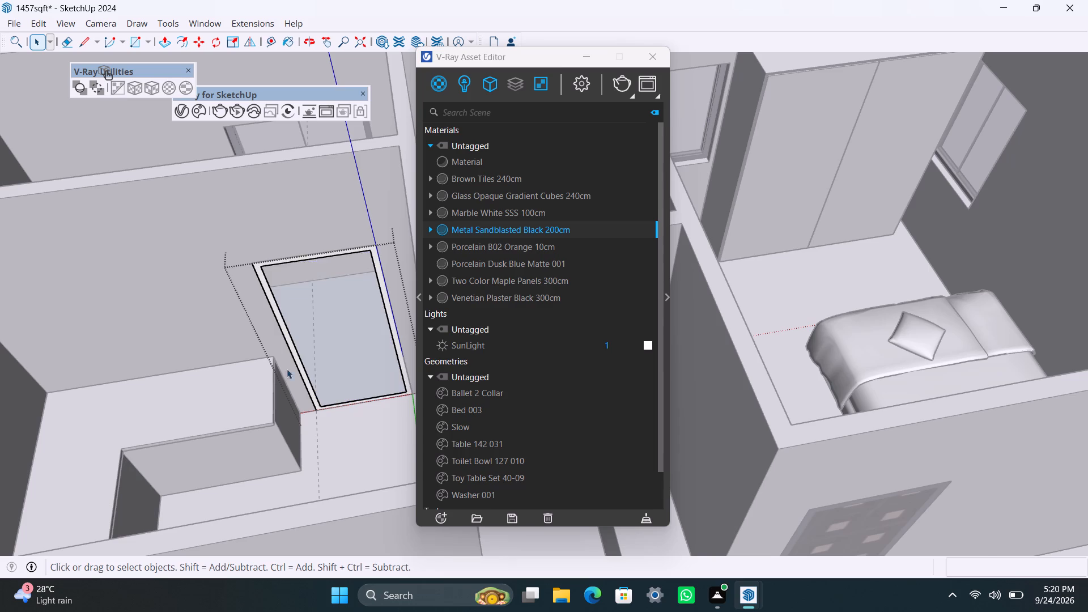
Extrude the door frame face 2.5" with Push/Pull.
scroll(284, 397, up, 8)
scroll(308, 377, down, 3)
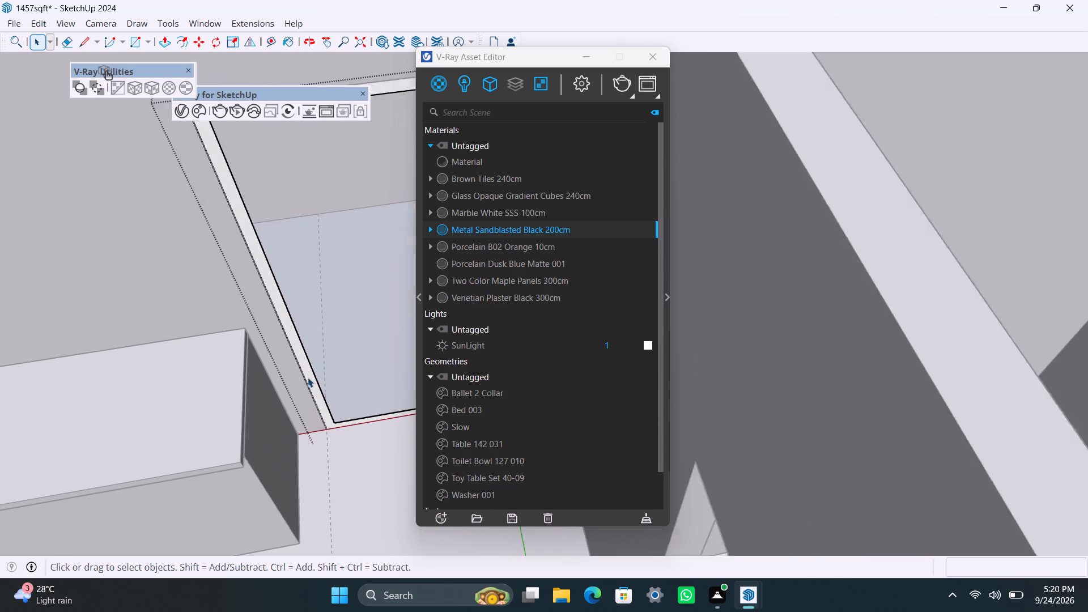
shift+middle_drag(308, 377, 260, 377)
scroll(264, 377, up, 2)
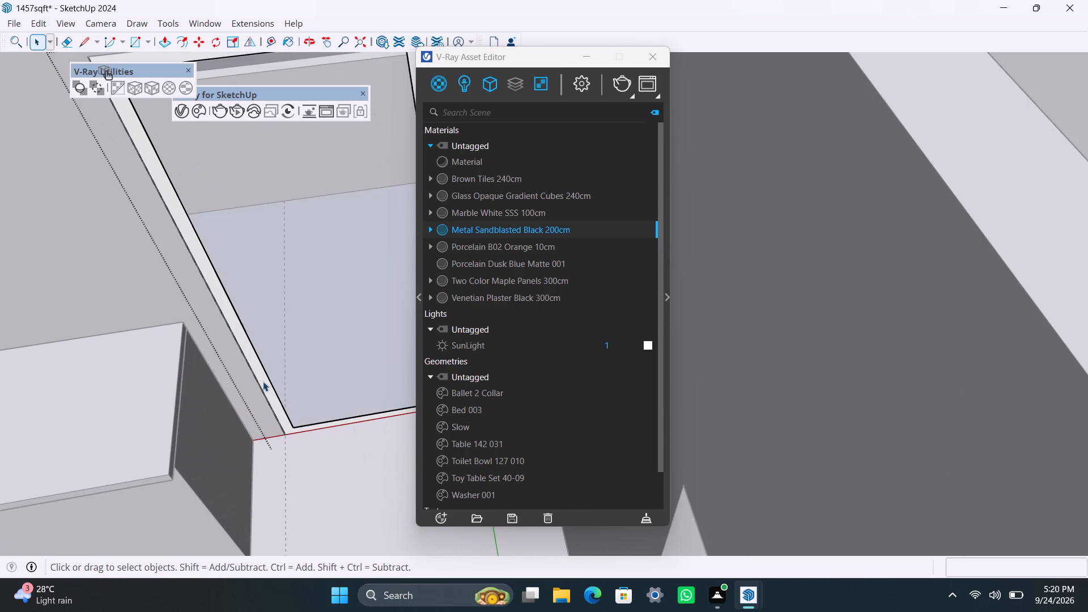
click(263, 381)
key(p)
drag(263, 381, 264, 375)
text(2.5")
key(Return)
key(space)
Draw a rectangle filling the inside of the door frame and make it a group.
scroll(264, 390, down, 5)
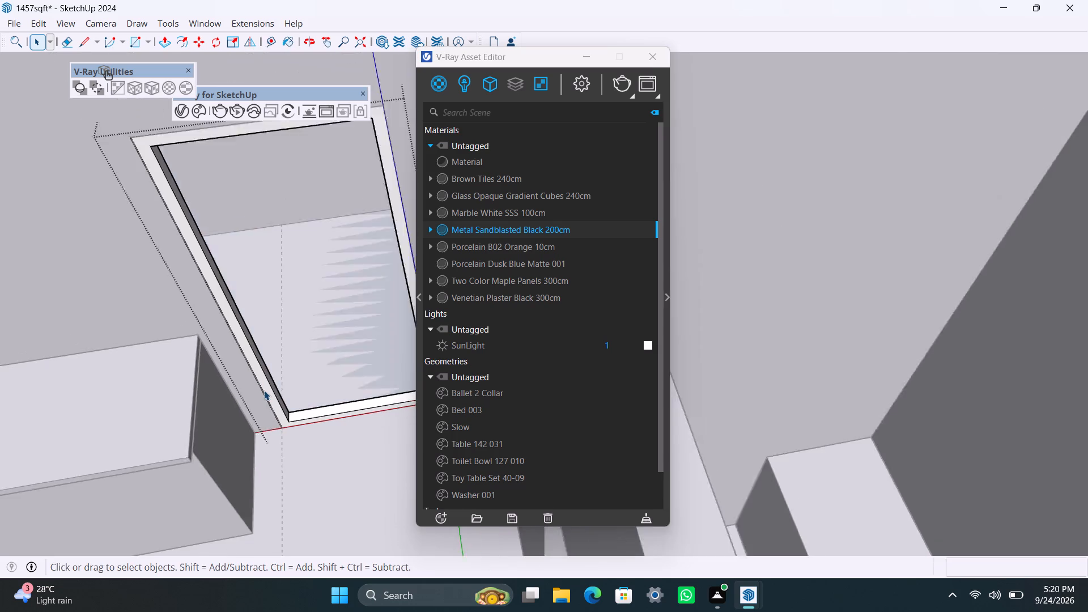
middle_drag(263, 390, 221, 399)
scroll(227, 407, up, 2)
middle_drag(235, 425, 266, 434)
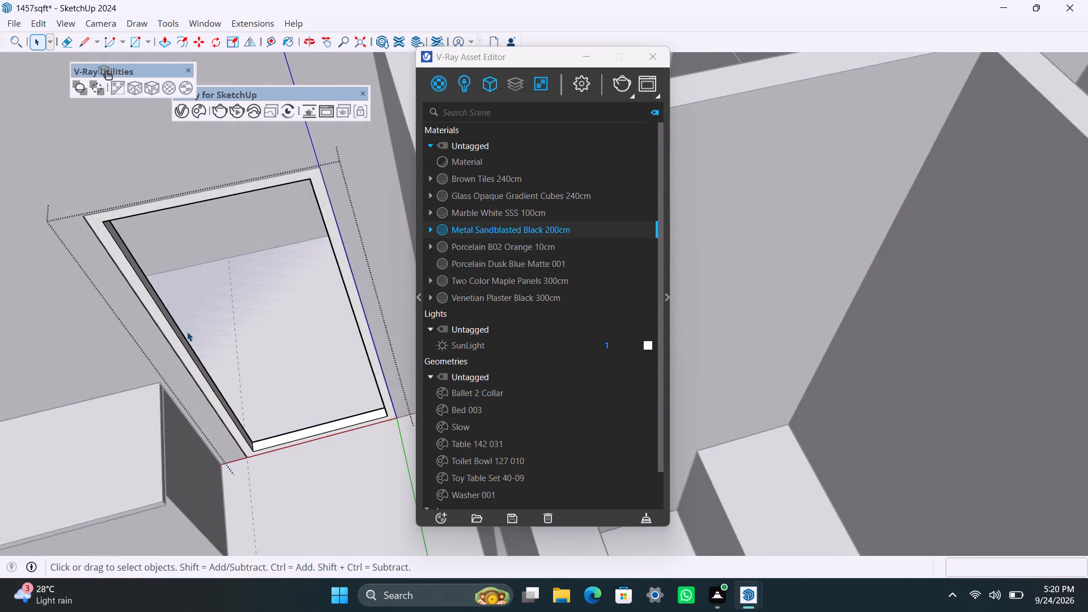
scroll(187, 331, down, 2)
key(r)
click(123, 248)
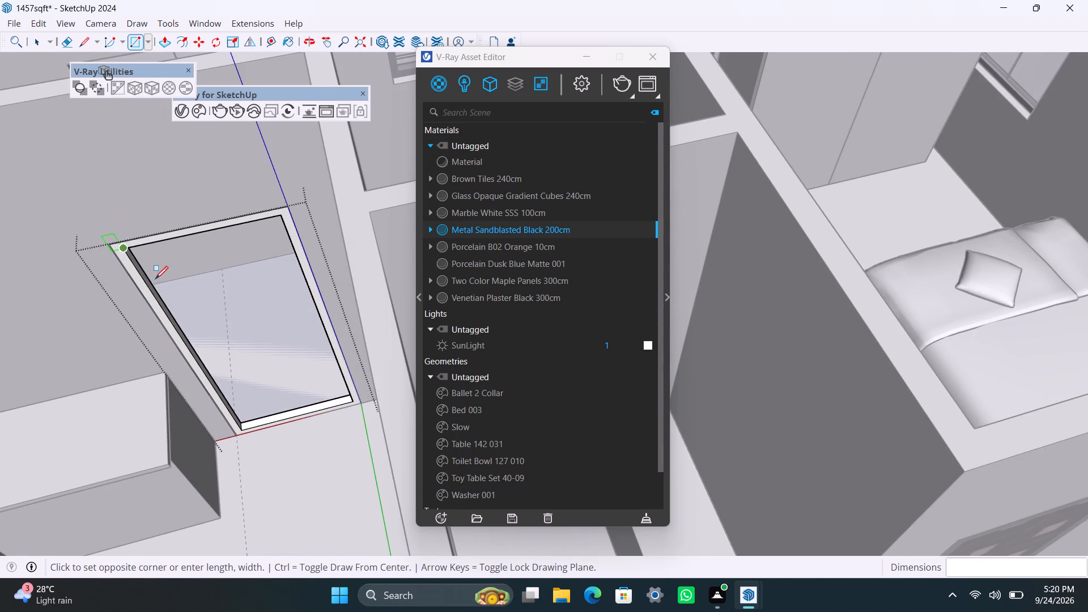
click(352, 401)
key(space)
double_click(322, 366)
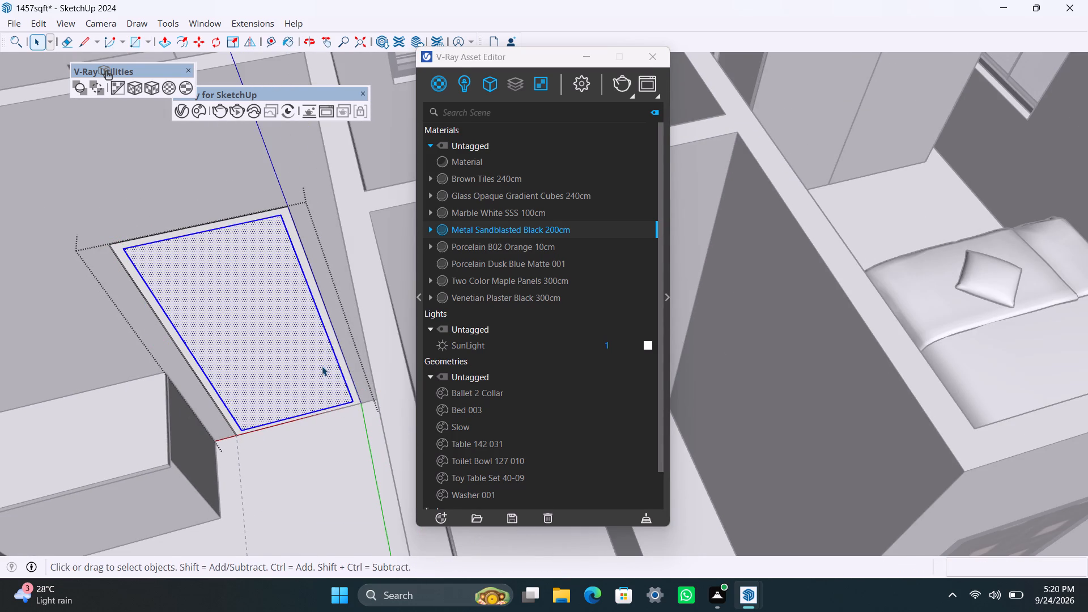
right_click(321, 365)
click(377, 168)
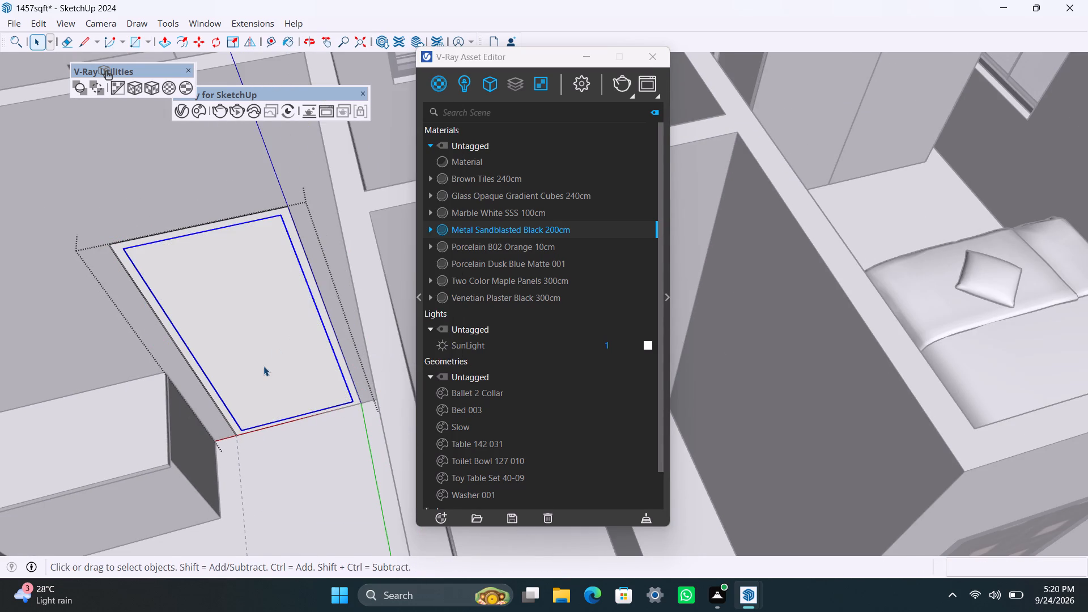
Extrude the grouped door panel face 18 mm with Push/Pull.
triple_click(263, 366)
key(p)
drag(263, 367, 258, 351)
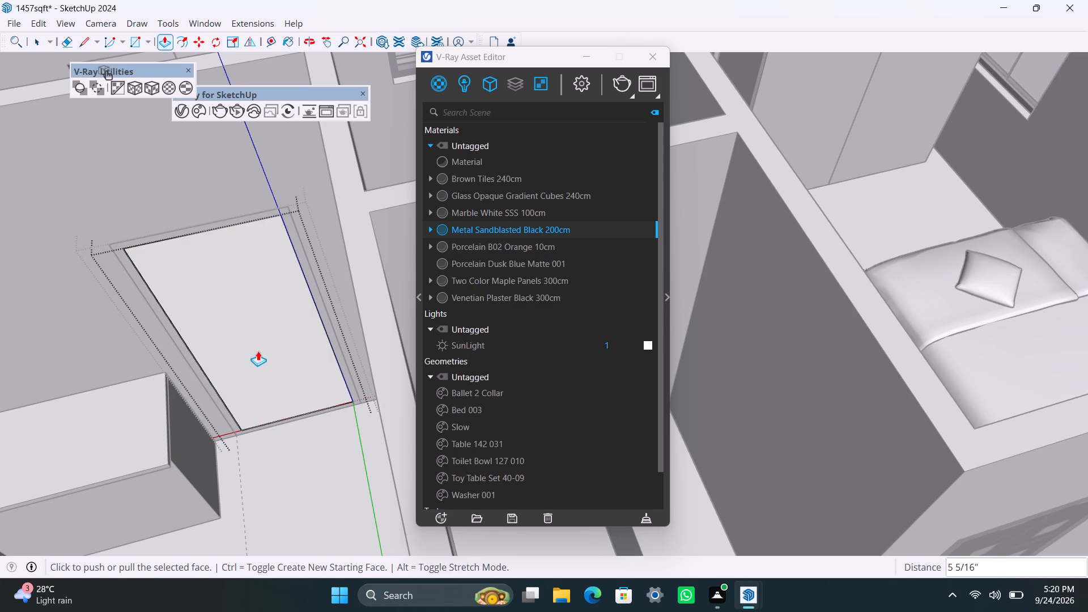
text(18MM)
key(Return)
key(space)
Place a horizontal guide 4' below the door panel's top edge and another 8" above that guide.
key(t)
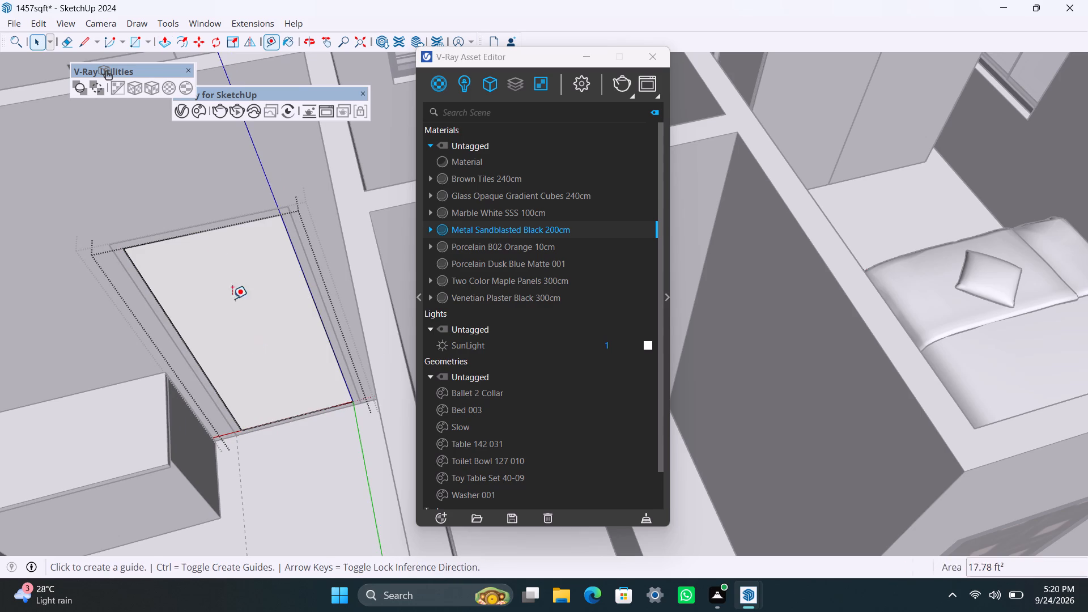
click(212, 230)
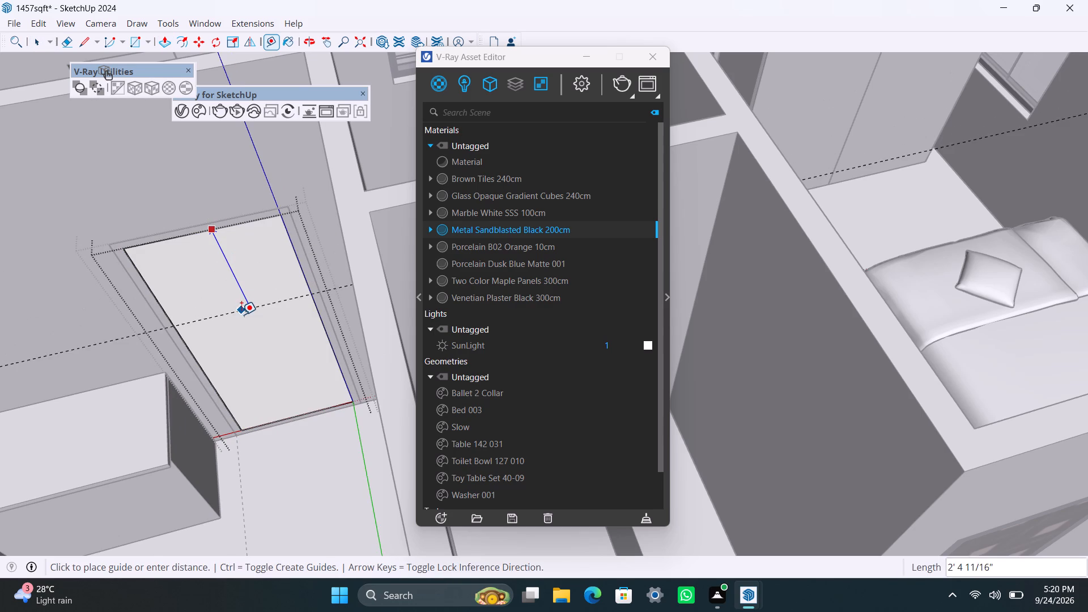
text(4')
key(Return)
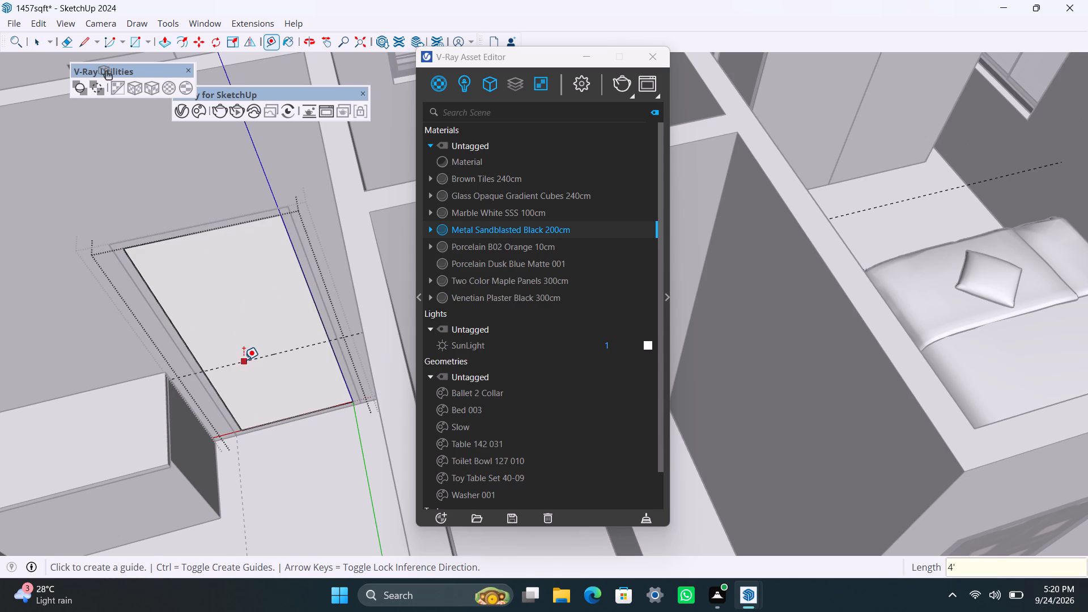
click(244, 360)
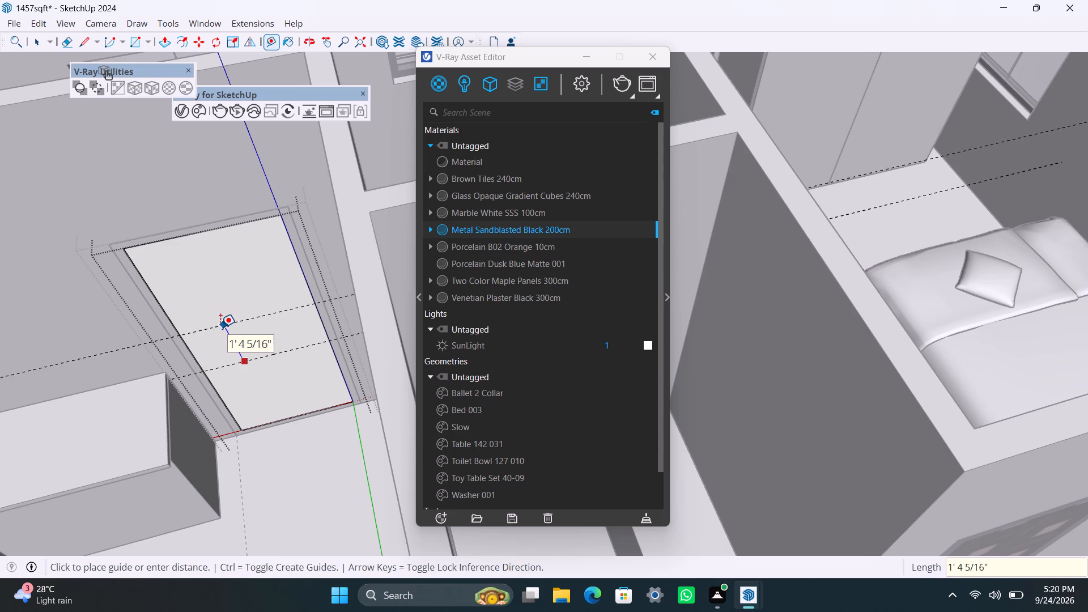
text(8")
key(Return)
key(space)
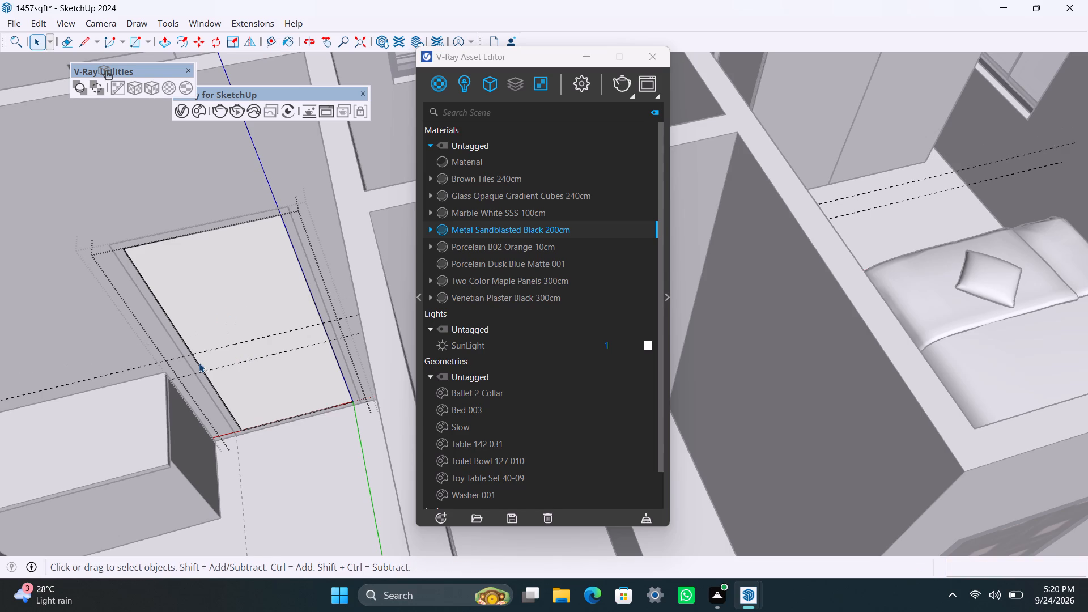
Place a vertical guide 6" in from the panel's counter-side edge and another 1.5" further inward.
key(t)
click(185, 346)
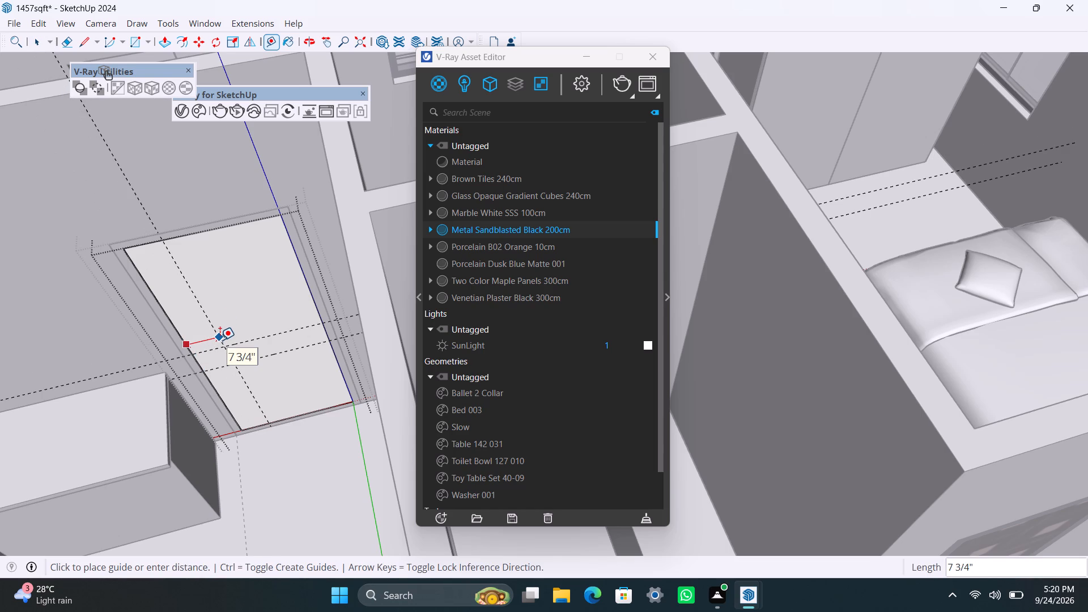
text(6")
key(Return)
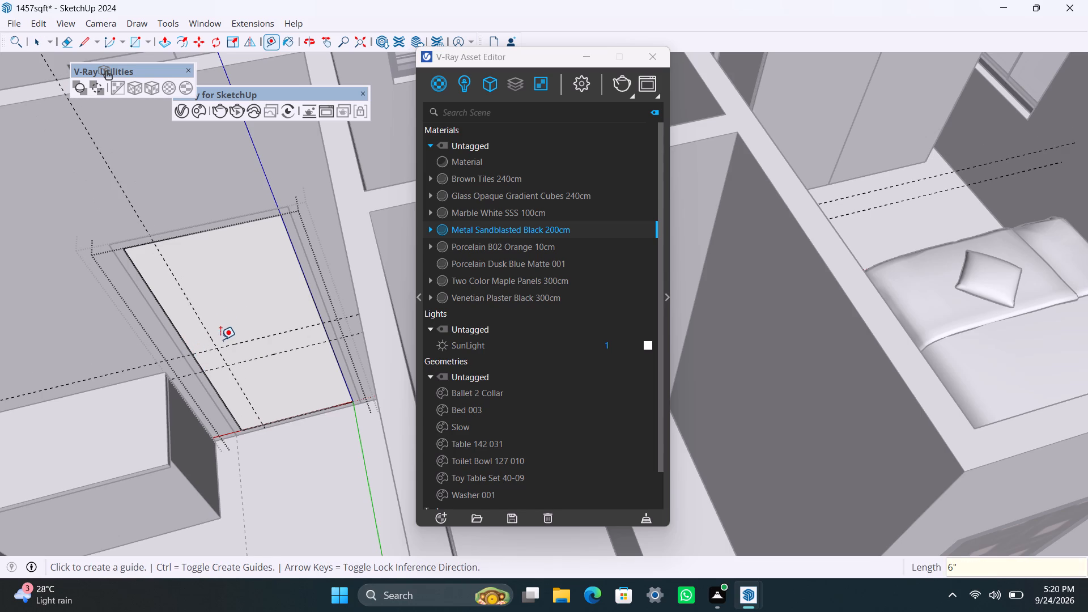
click(201, 314)
text(1.4)
key(BackSpace)
text(5")
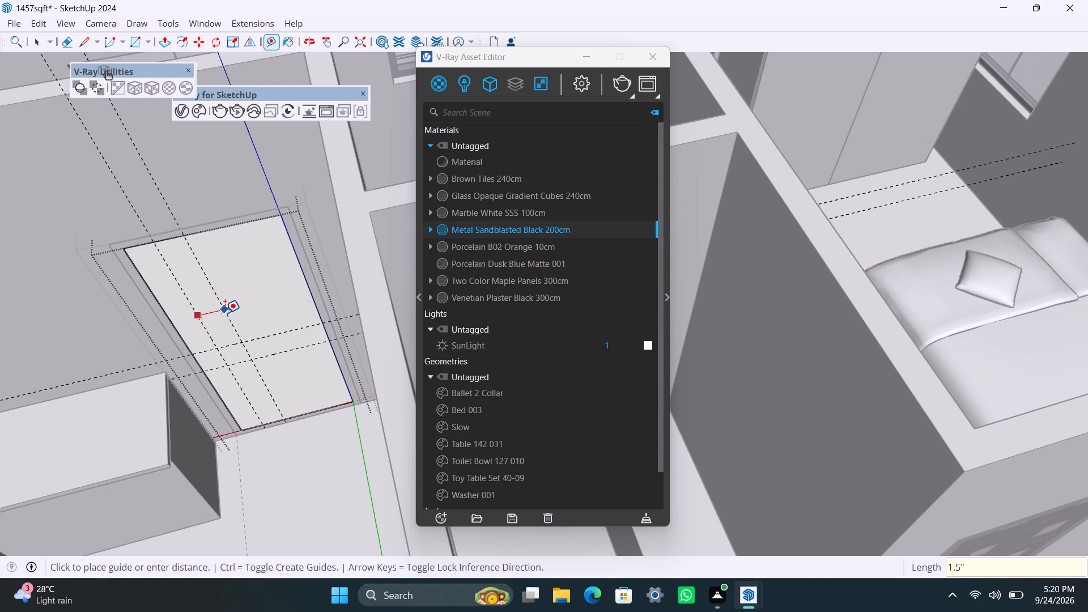
key(Return)
key(space)
Draw a 1 1/2" by 8" handle rectangle between the crossing guides on the door panel and make it a group.
scroll(213, 364, up, 8)
middle_drag(218, 360, 166, 327)
scroll(212, 335, up, 3)
middle_click(219, 308)
key(r)
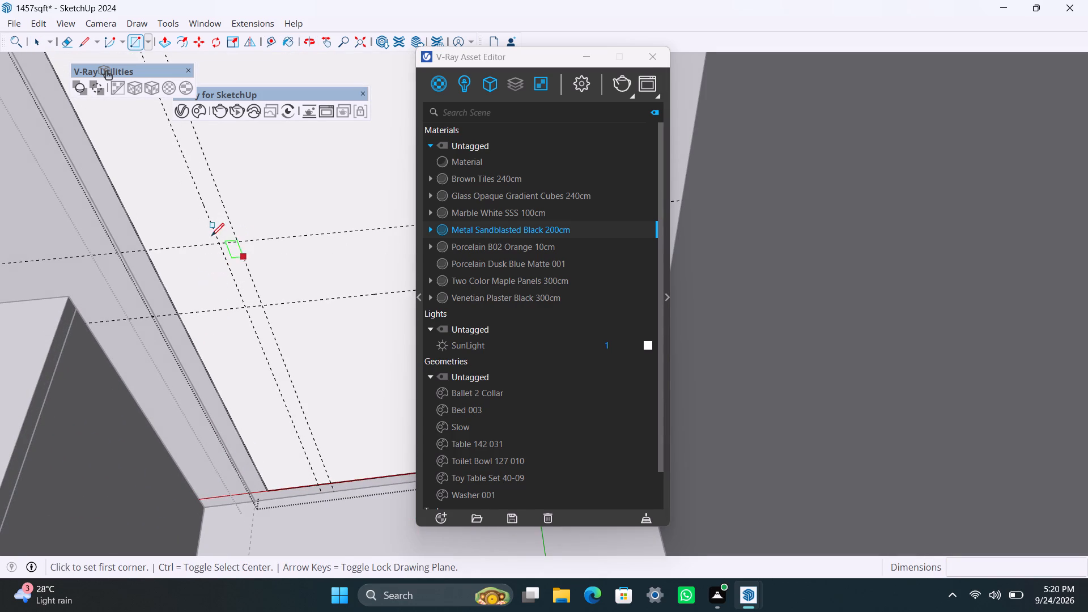
click(221, 243)
click(261, 307)
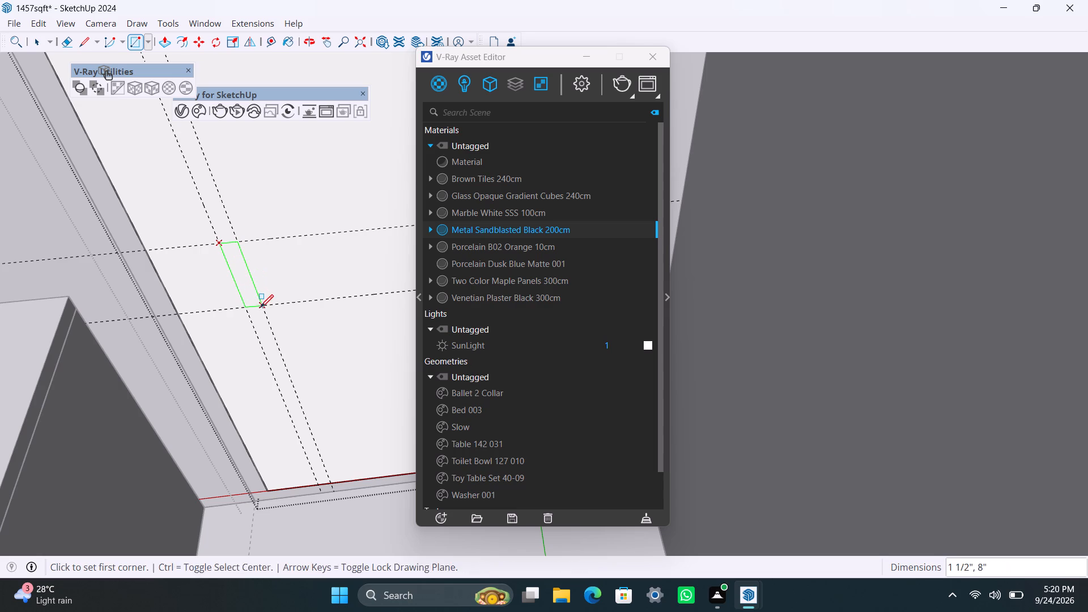
key(space)
double_click(246, 290)
right_click(245, 289)
click(287, 141)
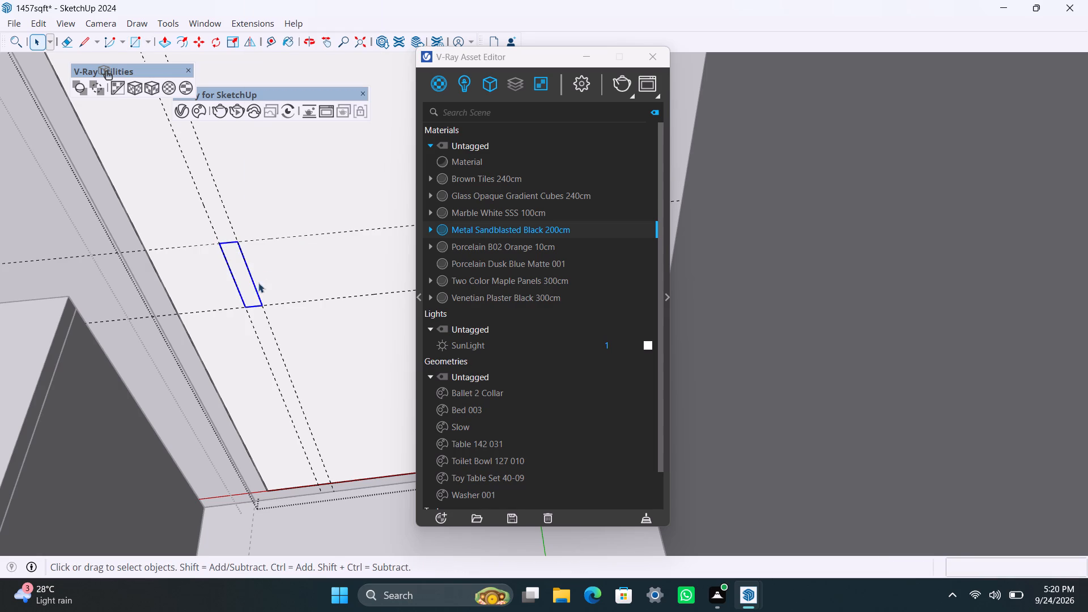
Extrude the handle face 0.5" with Push/Pull and exit the nested groups.
scroll(212, 305, up, 2)
scroll(249, 269, up, 2)
triple_click(250, 268)
key(p)
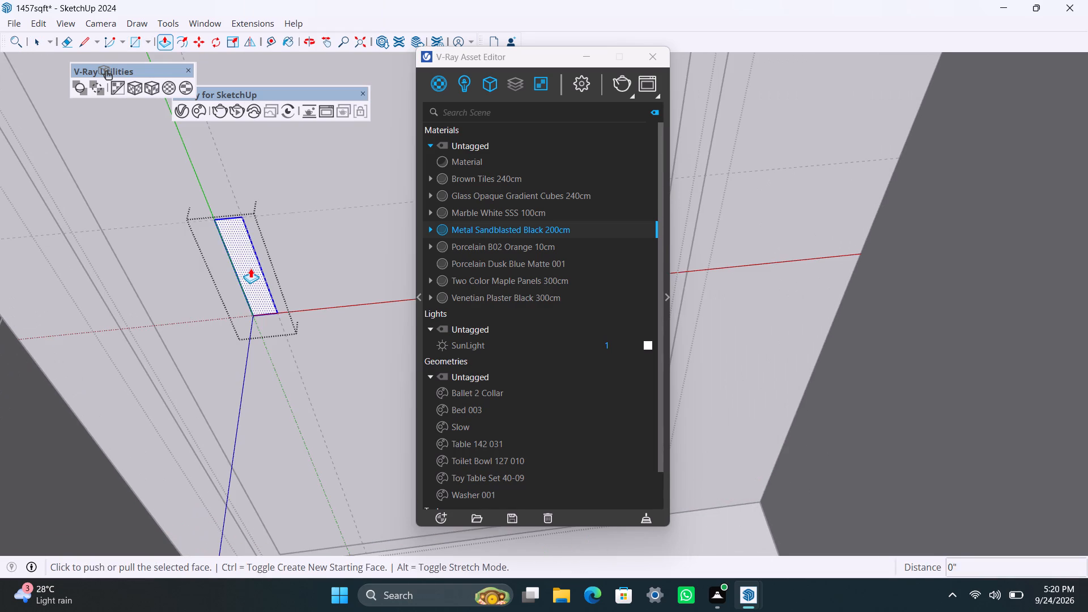
click(250, 268)
text(0.5")
key(Return)
key(space)
scroll(254, 282, down, 20)
scroll(254, 282, down, 3)
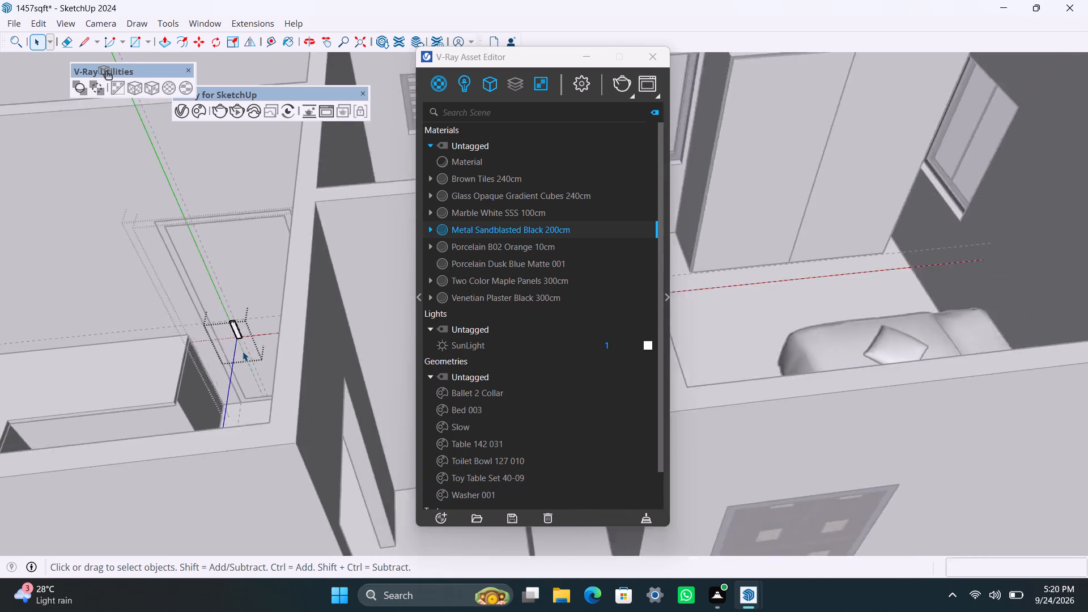
scroll(243, 351, down, 7)
scroll(223, 308, down, 4)
click(181, 163)
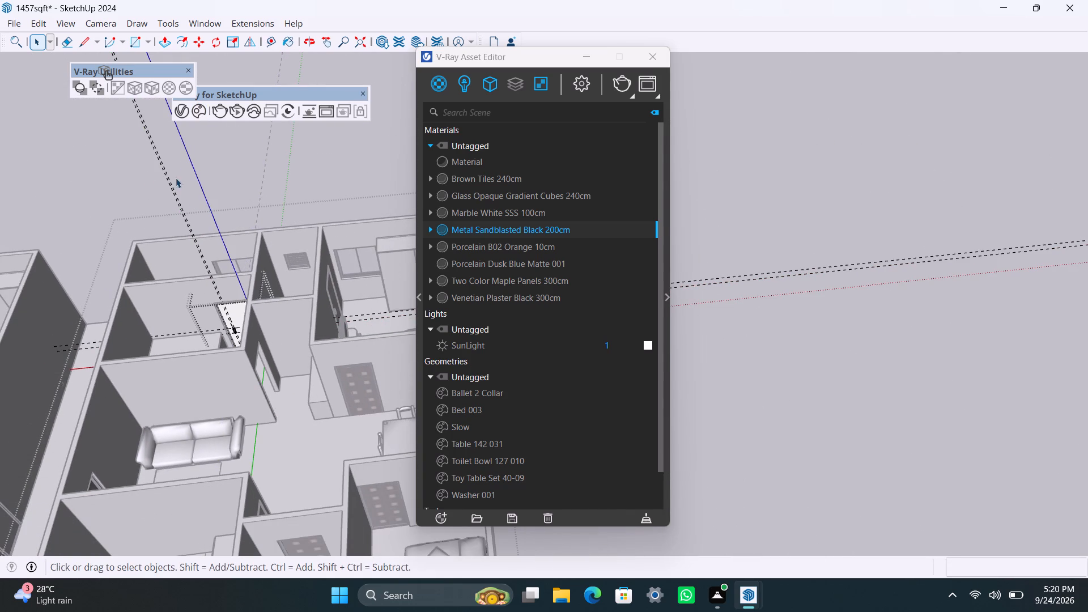
click(144, 172)
triple_click(116, 173)
Apply the Metal Sandblasted Black 200cm material to the door frame's geometry inside its group.
scroll(258, 413, down, 4)
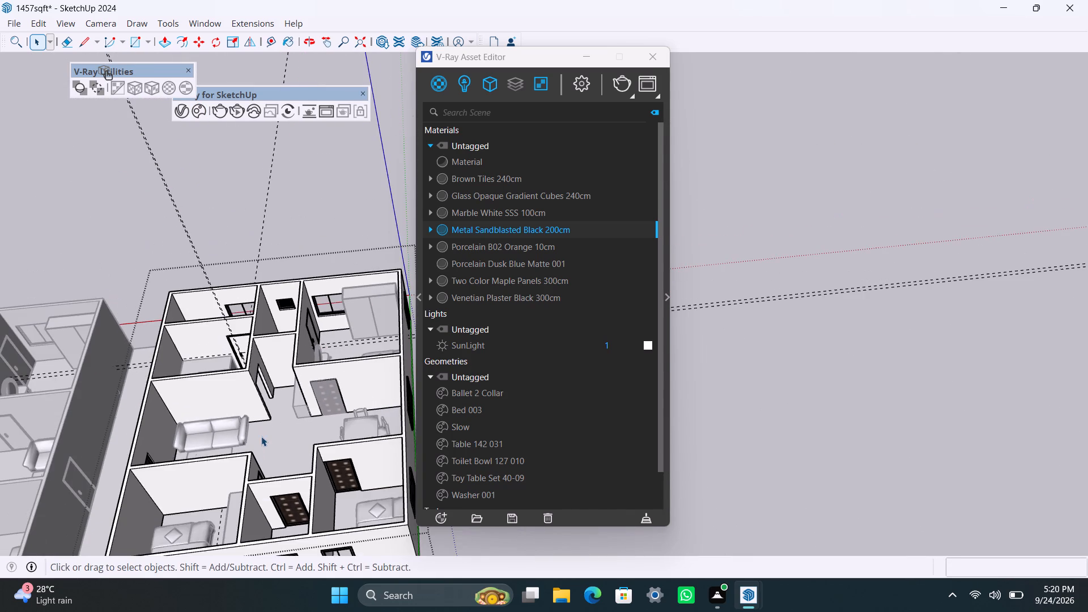
scroll(239, 393, up, 8)
shift+middle_drag(251, 355, 330, 443)
scroll(329, 443, up, 5)
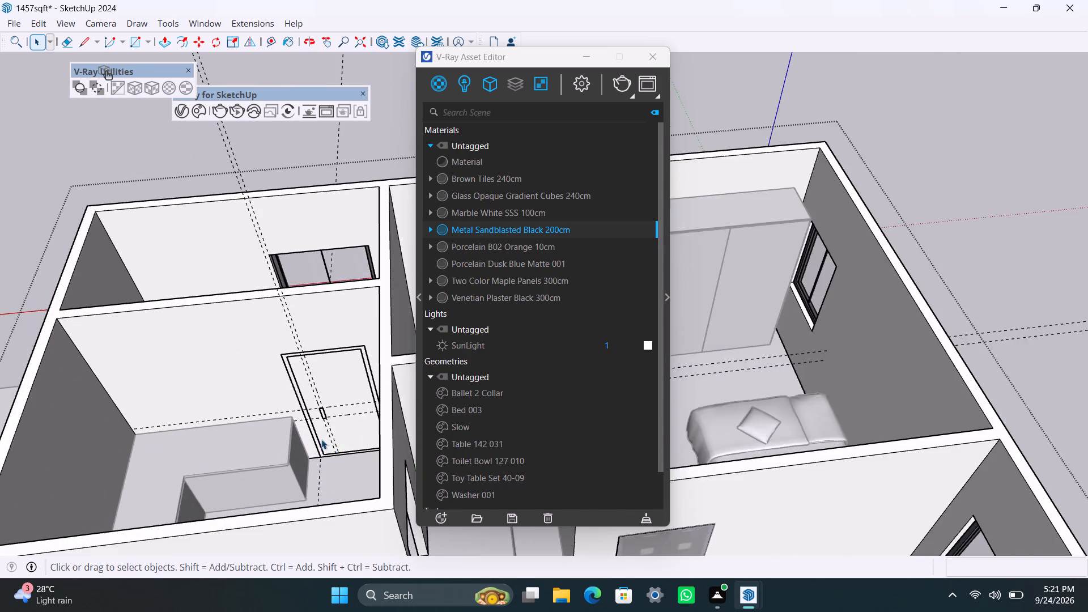
scroll(321, 439, up, 6)
triple_click(274, 346)
click(274, 346)
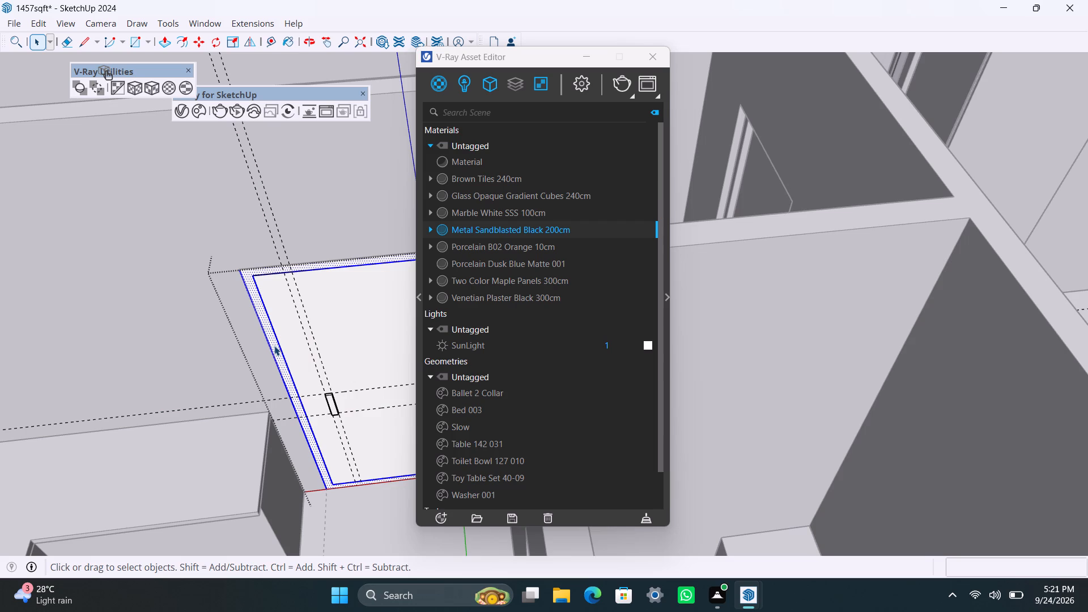
right_click(490, 230)
click(523, 262)
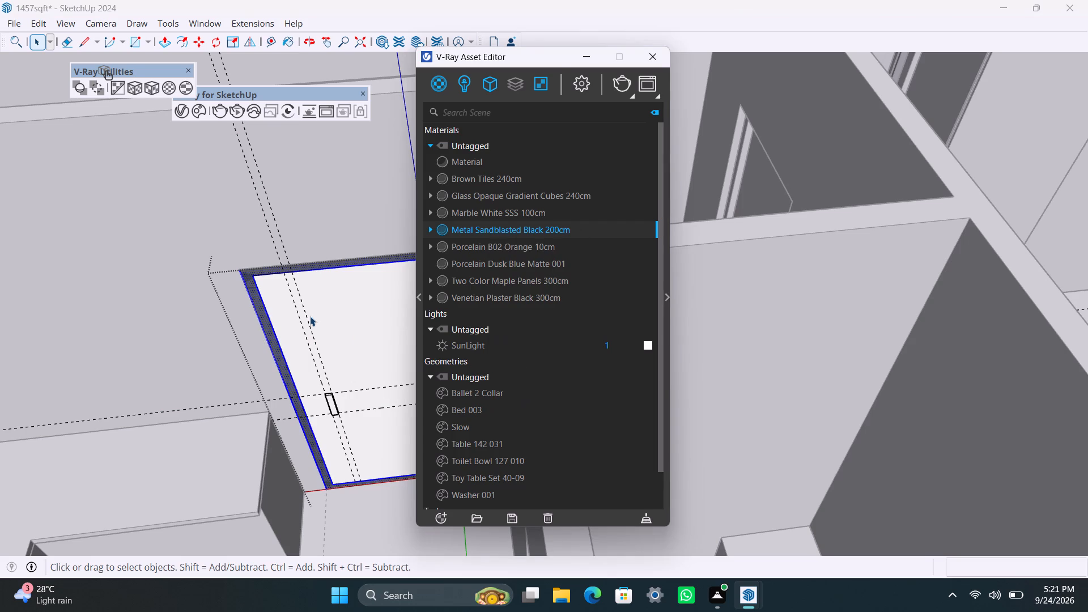
click(150, 84)
Apply the Two Color Maple Panels 300cm material to the door panel's geometry inside its group.
triple_click(354, 347)
double_click(355, 347)
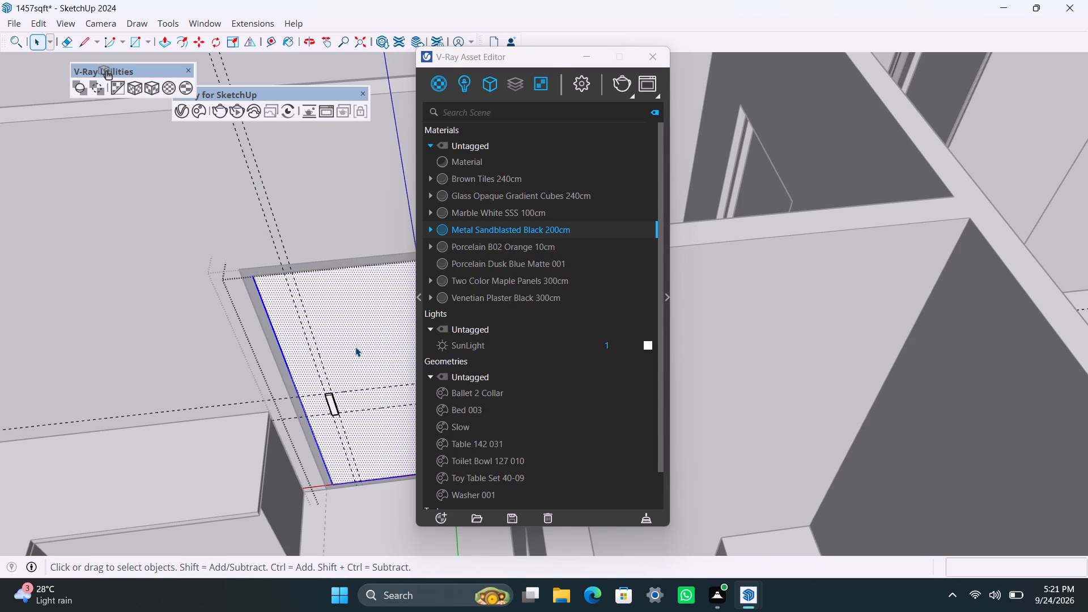
click(478, 285)
right_click(478, 285)
click(512, 315)
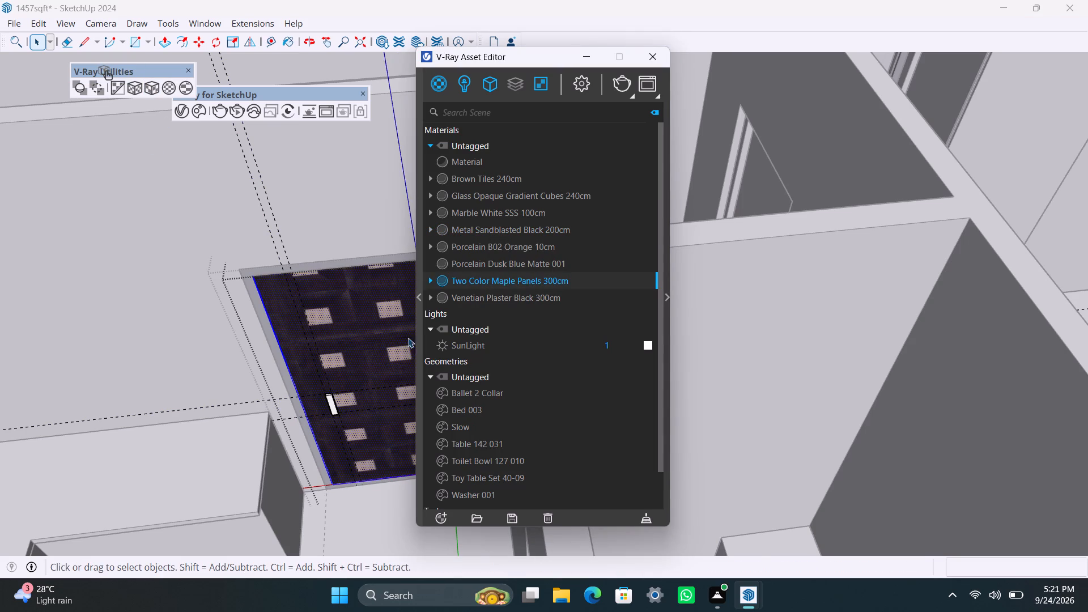
Apply the Metal Sandblasted Black 200cm material to the door handle and exit the open groups.
click(370, 505)
scroll(340, 425, up, 5)
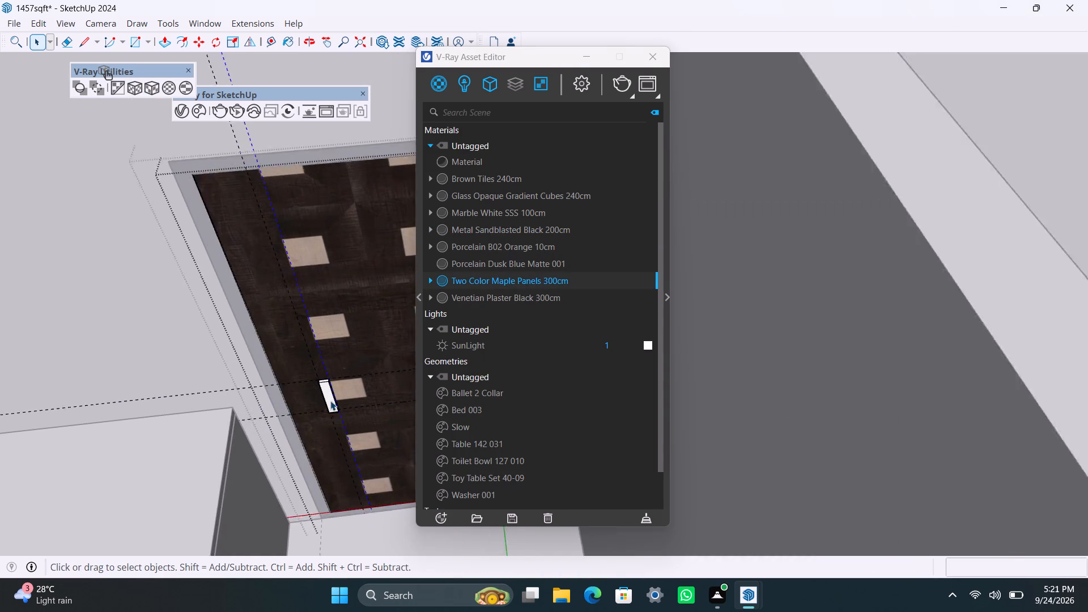
scroll(330, 401, up, 1)
click(329, 399)
click(483, 235)
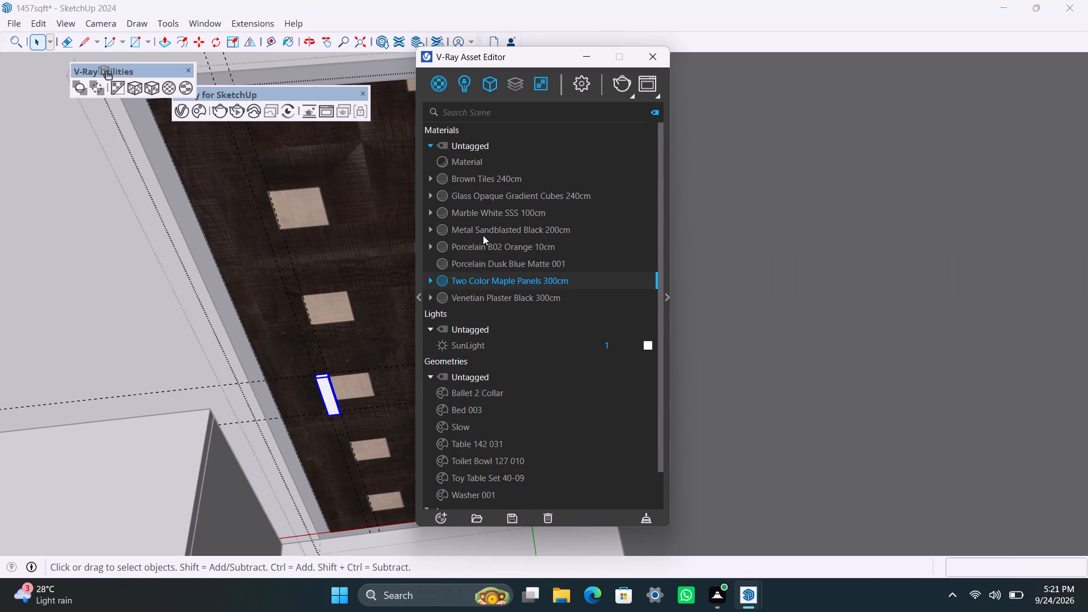
right_click(483, 235)
click(498, 258)
scroll(382, 314, down, 12)
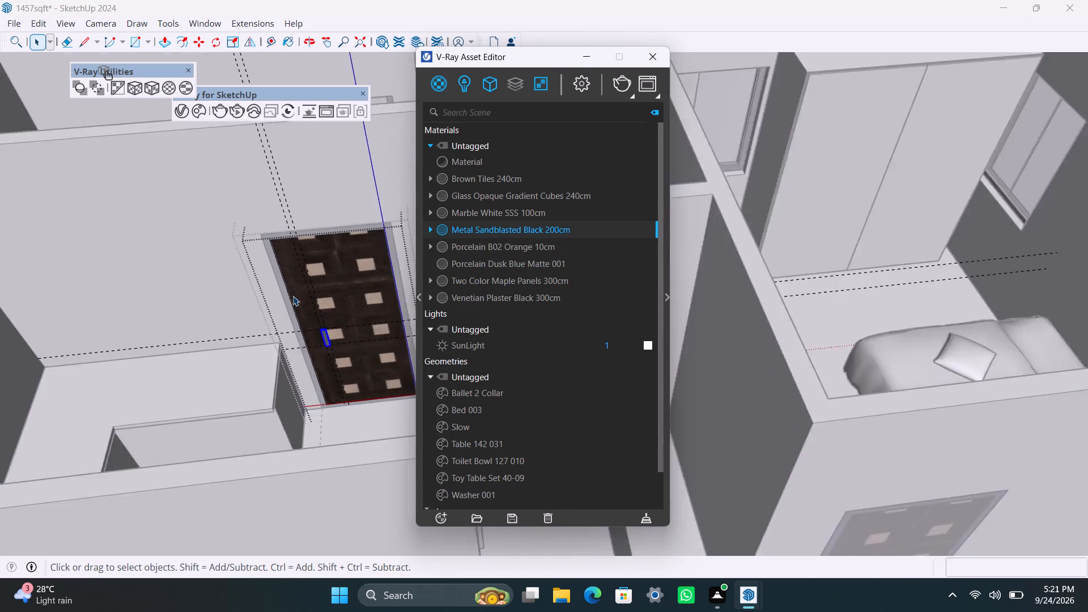
scroll(293, 296, down, 9)
triple_click(101, 169)
double_click(100, 168)
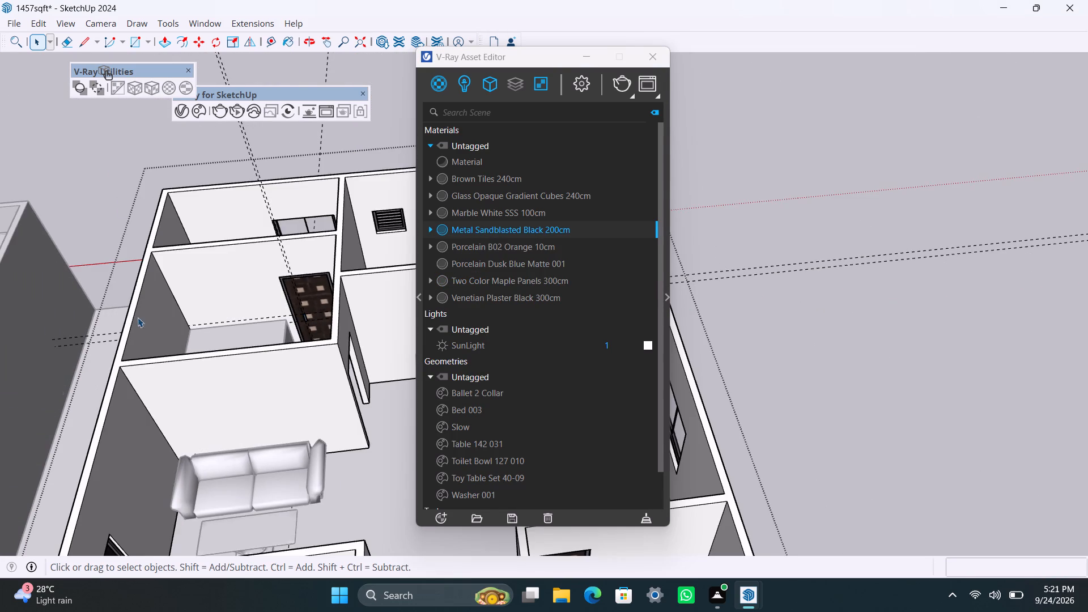
scroll(275, 452, down, 5)
middle_drag(270, 439, 219, 419)
shift+scroll(220, 433, up, 1)
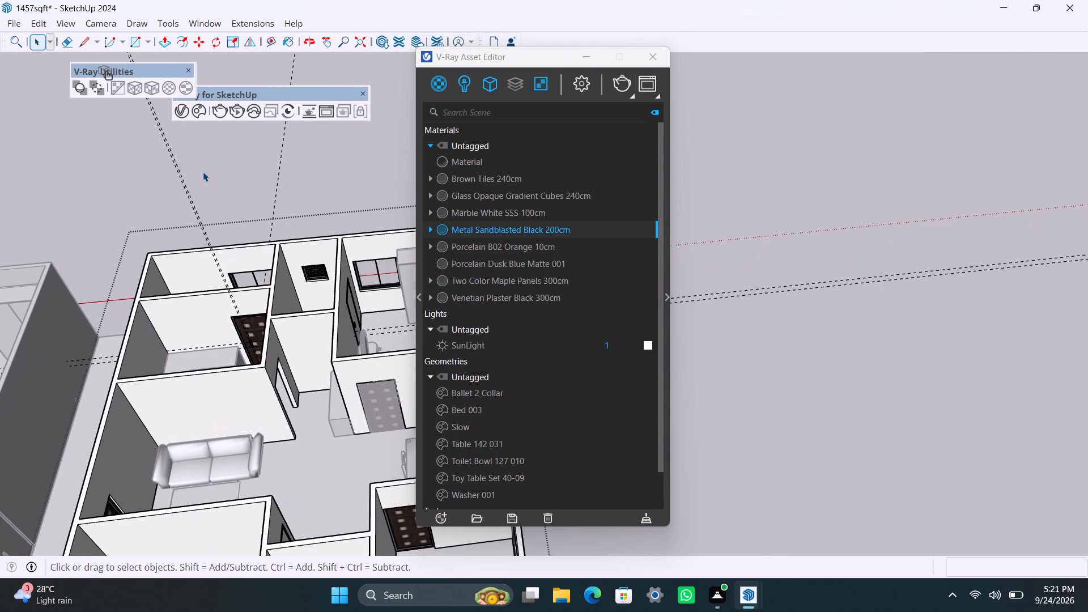
click(204, 171)
double_click(236, 200)
Apply Metal Sandblasted Black 200cm to the frame of the unpainted hallway door beside the finished one, with fitted cubic texture projection.
middle_drag(338, 427, 340, 421)
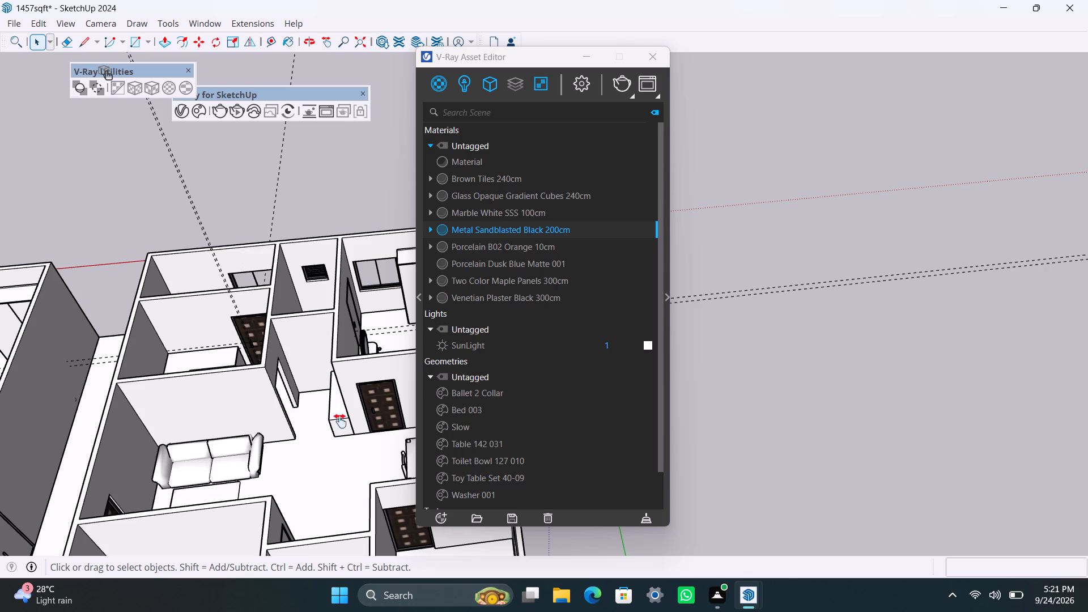
middle_drag(340, 421, 313, 304)
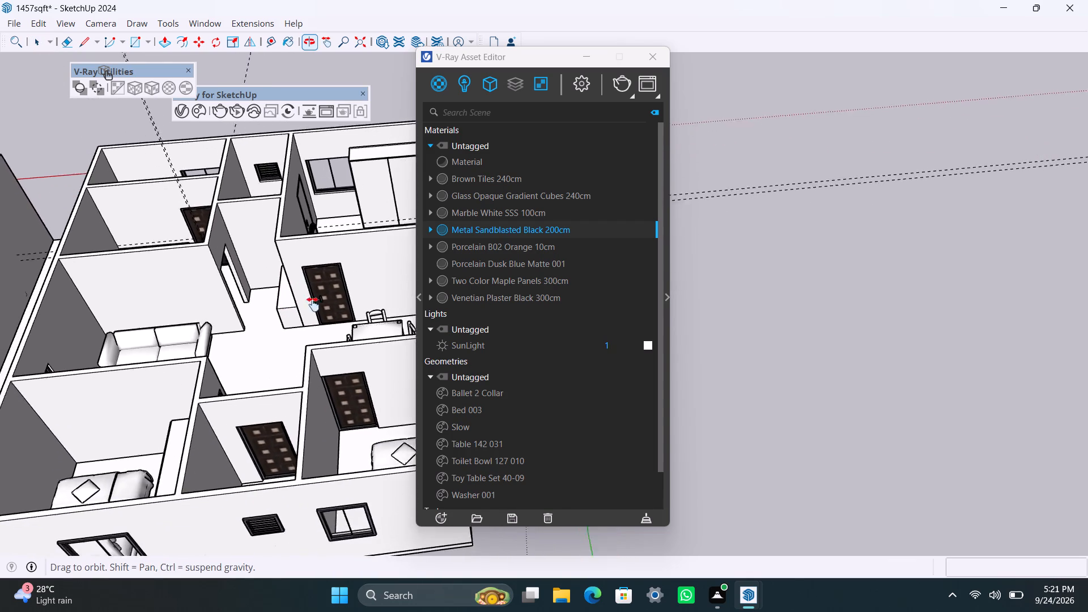
middle_drag(313, 304, 320, 291)
scroll(294, 345, down, 5)
middle_drag(308, 334, 96, 481)
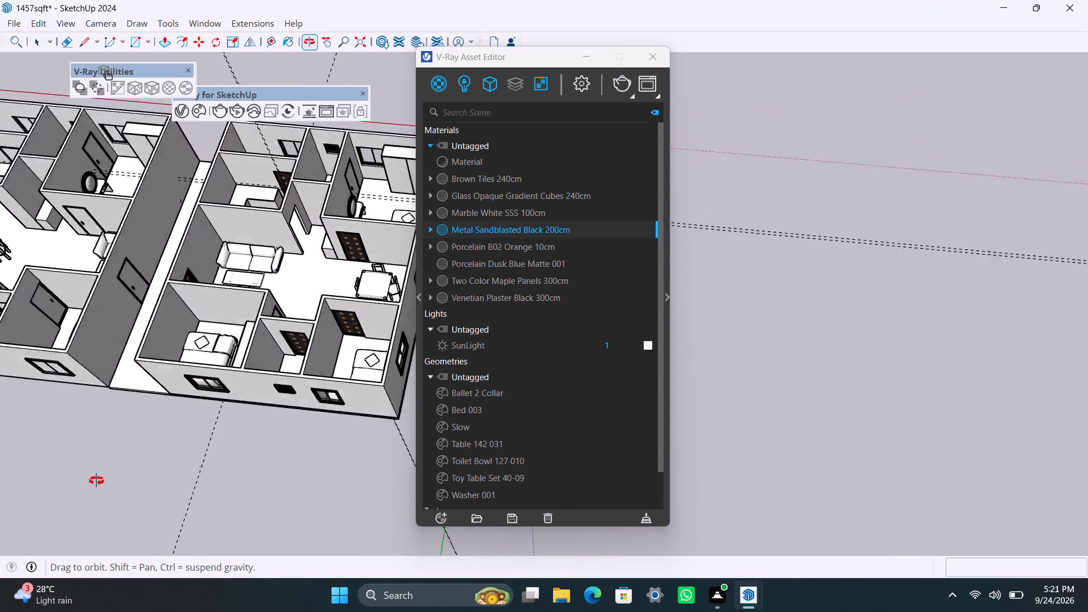
middle_drag(96, 481, 0, 521)
scroll(248, 346, up, 3)
shift+middle_drag(287, 324, 169, 547)
scroll(268, 318, up, 5)
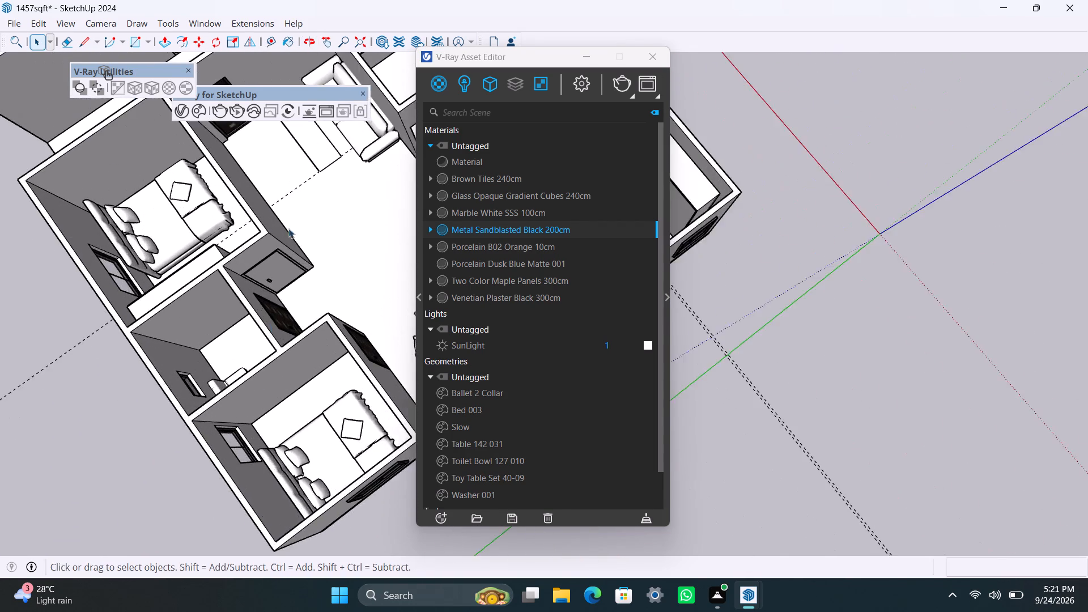
scroll(288, 228, up, 3)
middle_drag(282, 268, 140, 163)
scroll(322, 235, up, 4)
middle_drag(295, 216, 261, 370)
scroll(259, 332, up, 9)
triple_click(222, 270)
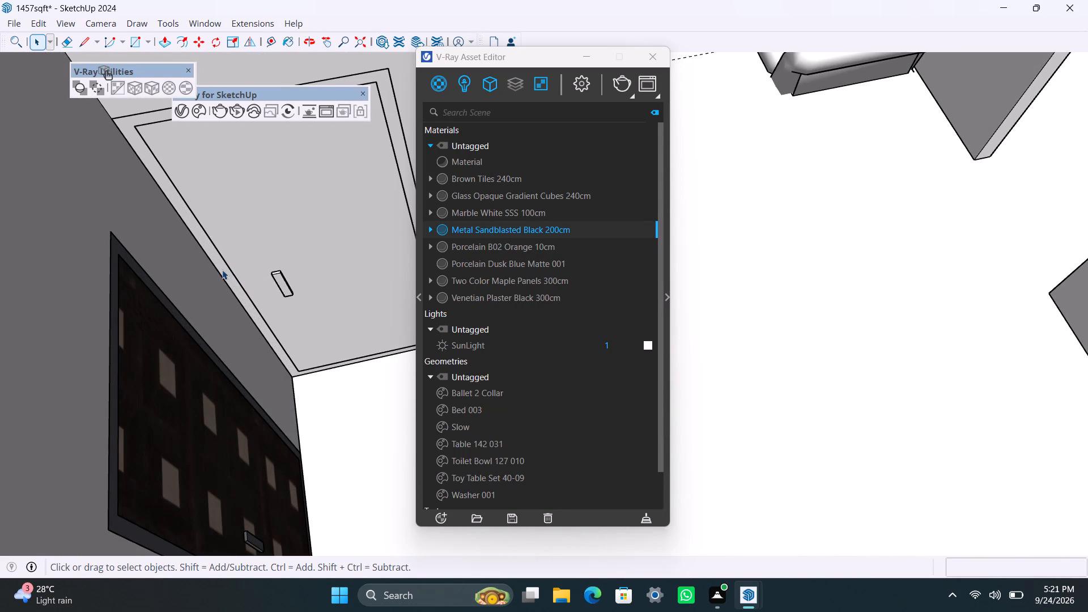
double_click(222, 270)
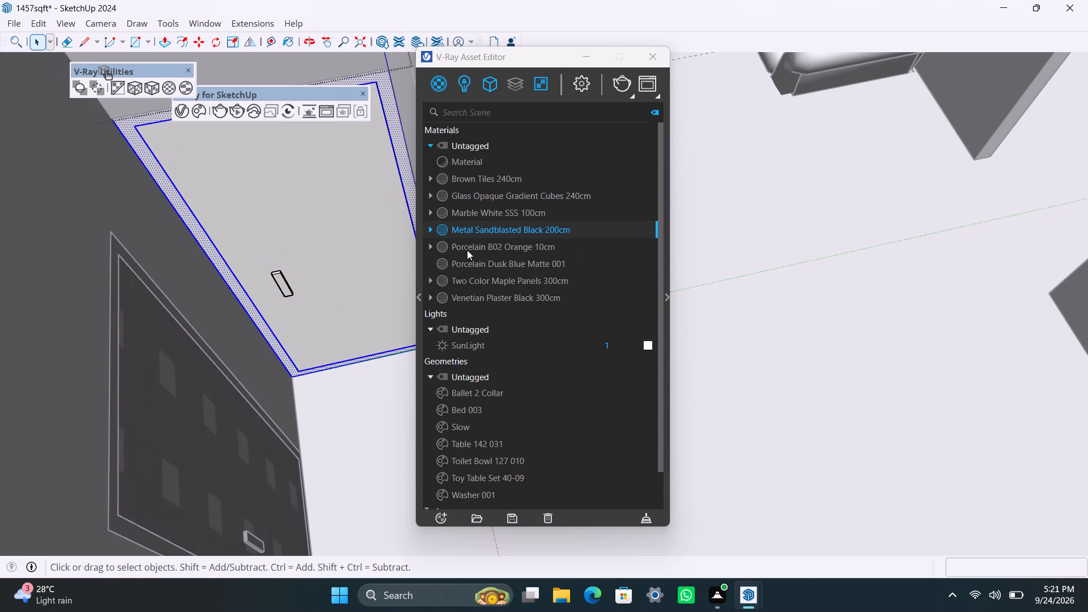
right_click(491, 230)
click(504, 256)
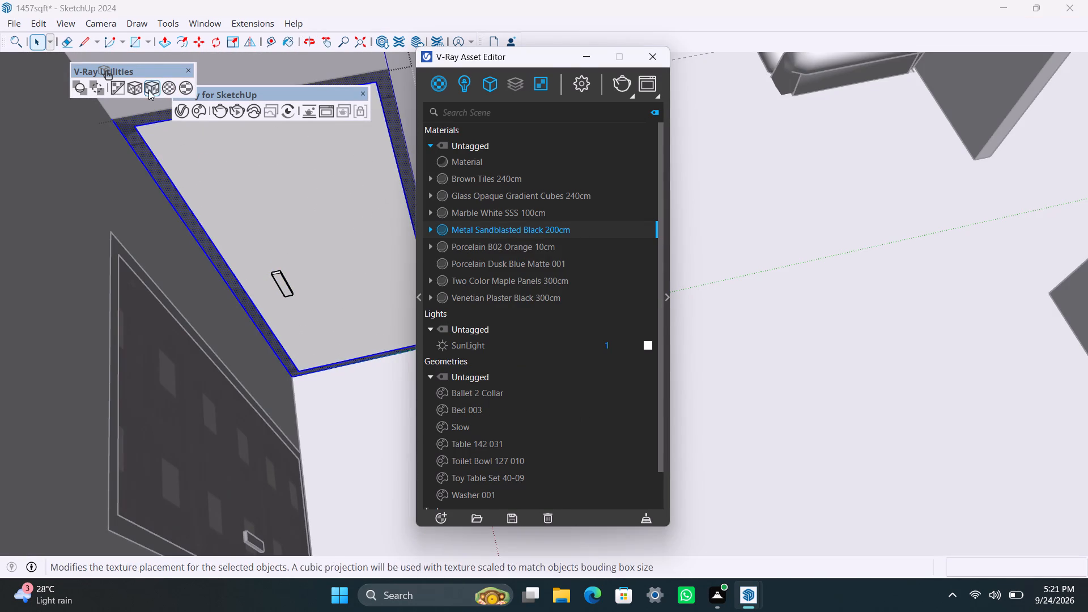
click(148, 90)
Apply the Two Color Maple Panels 300cm material to that hallway door's panel geometry inside its group.
triple_click(245, 214)
click(245, 214)
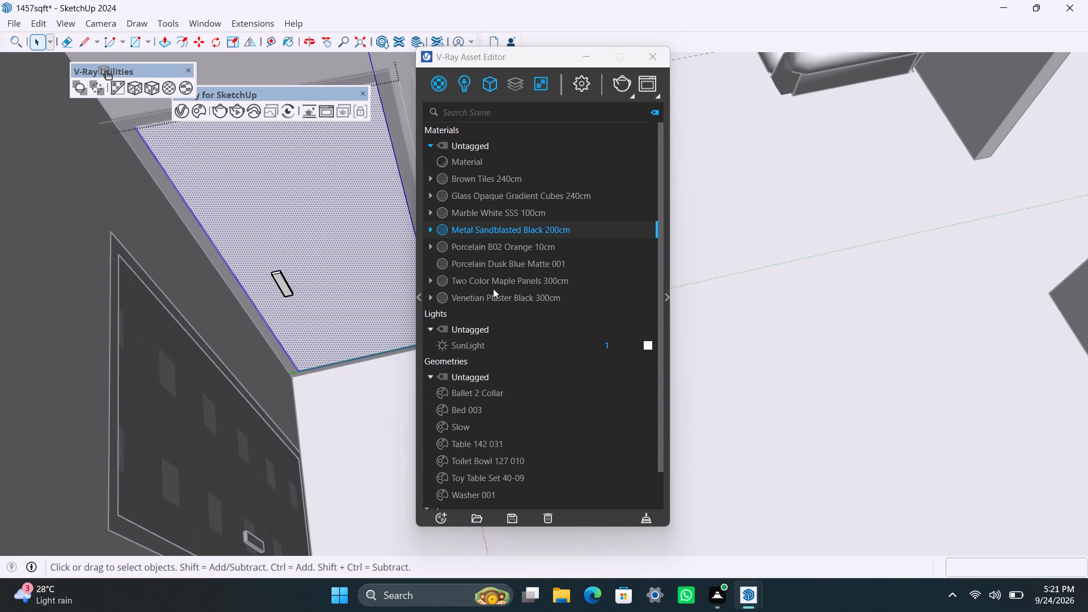
click(492, 279)
right_click(490, 278)
click(511, 305)
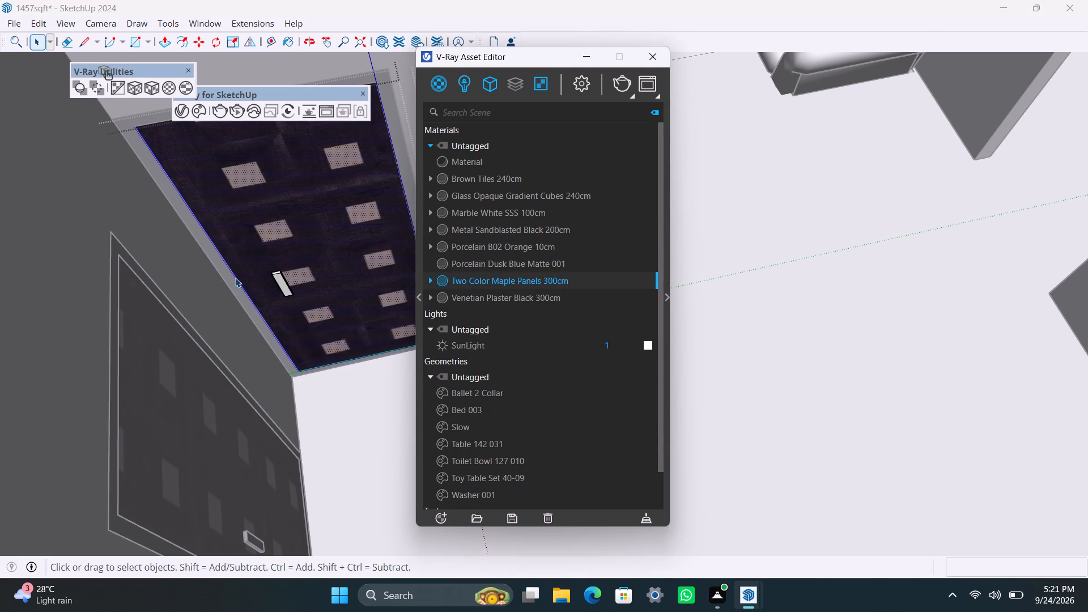
Apply the Metal Sandblasted Black 200cm material to the hallway door's handle and exit the open groups.
click(352, 449)
click(282, 288)
click(290, 287)
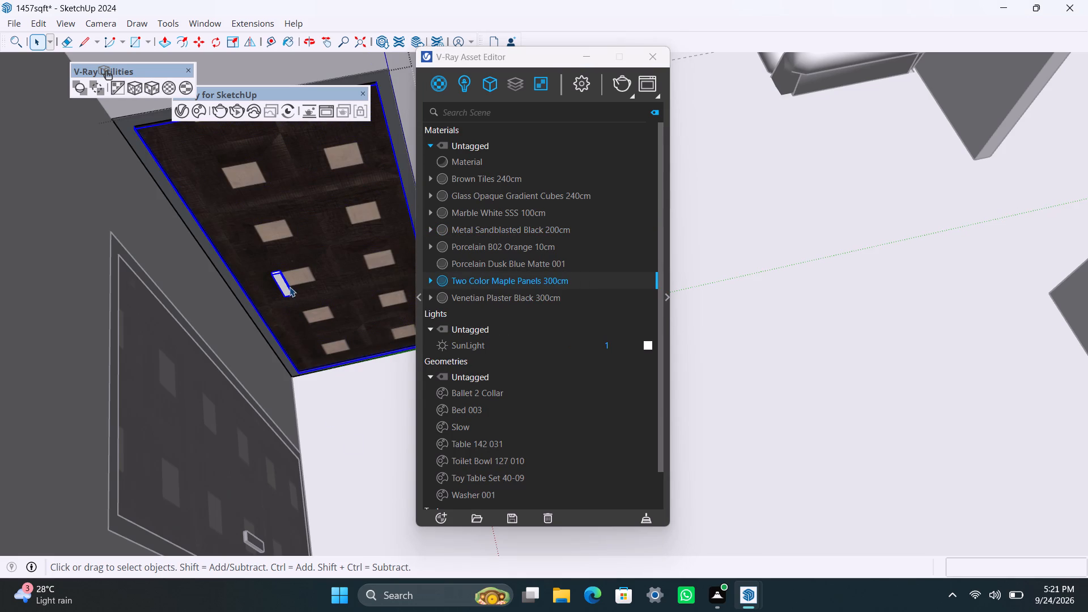
triple_click(288, 288)
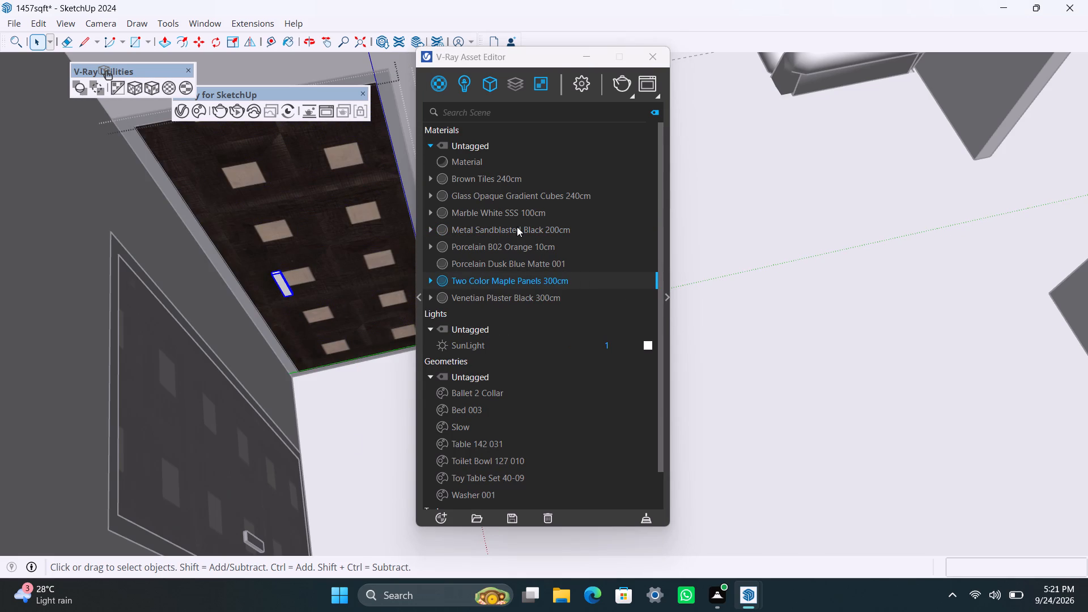
click(517, 227)
right_click(515, 228)
click(534, 250)
scroll(414, 341, down, 4)
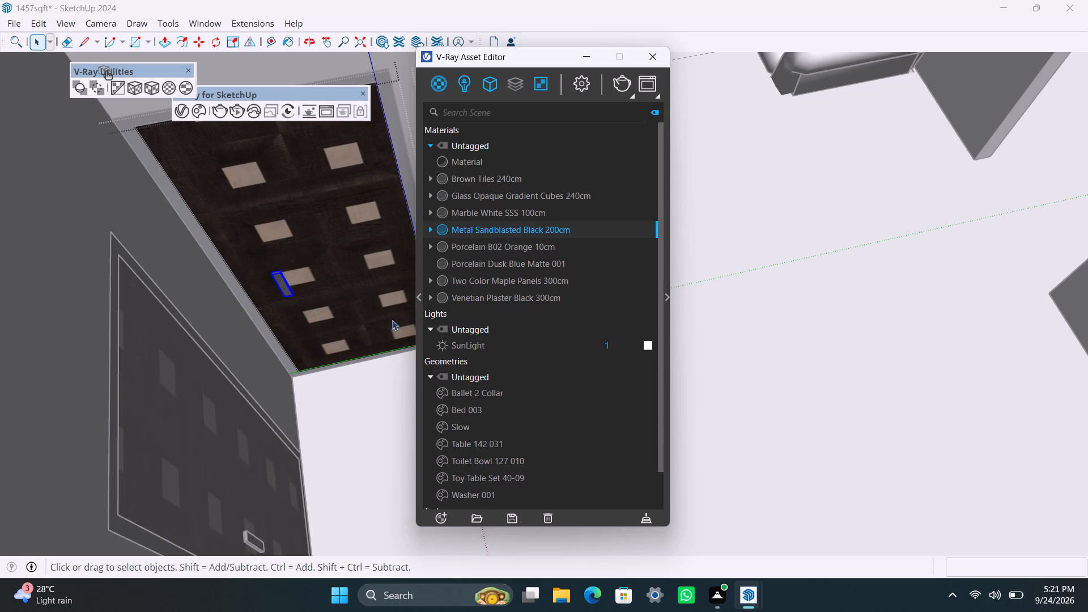
scroll(392, 320, down, 20)
scroll(392, 320, down, 1)
triple_click(205, 265)
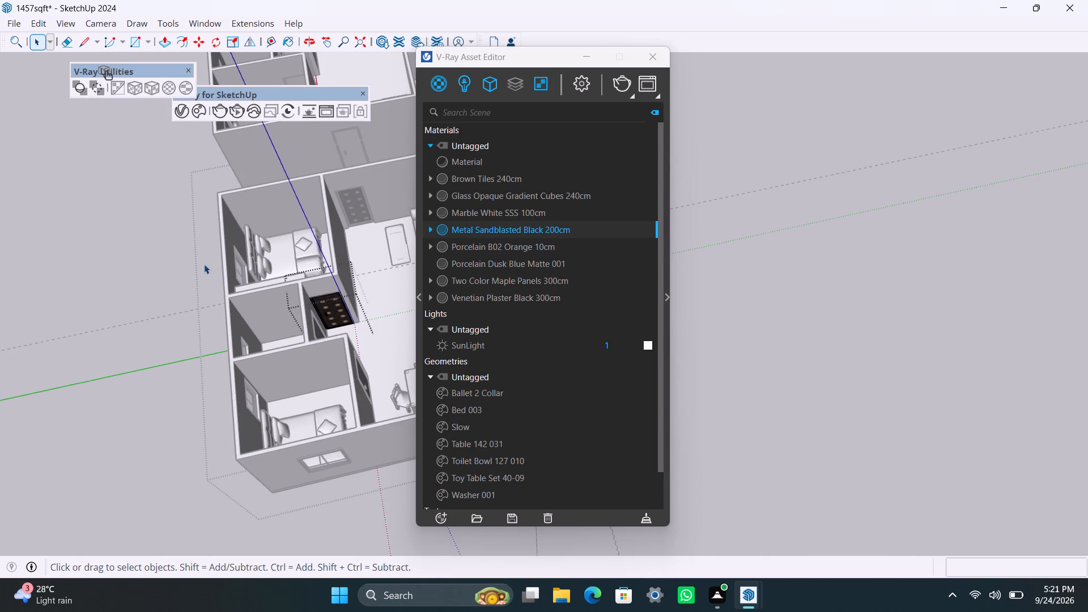
triple_click(162, 248)
middle_drag(239, 426, 855, 362)
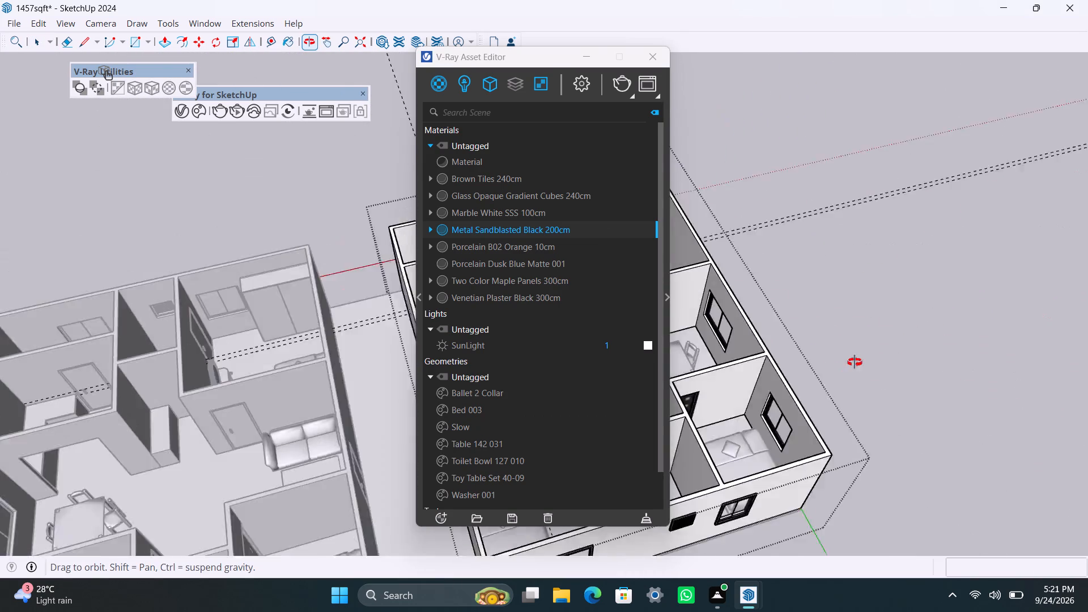
middle_drag(855, 362, 1087, 334)
scroll(830, 298, up, 3)
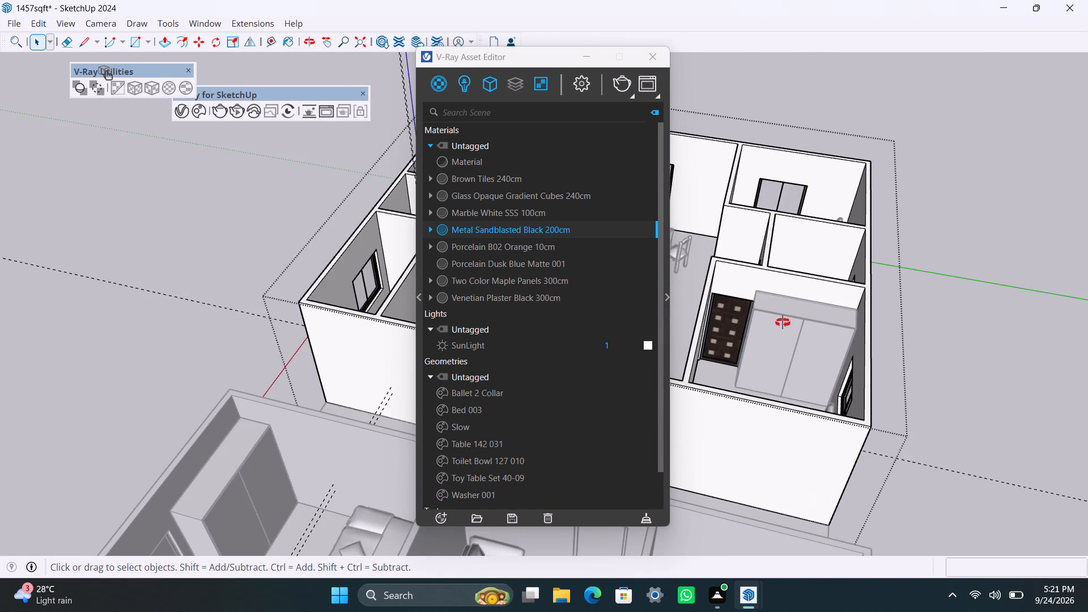
middle_drag(783, 321, 453, 303)
click(733, 334)
Examine the unit's doors from several sides for any still without materials.
scroll(212, 363, down, 3)
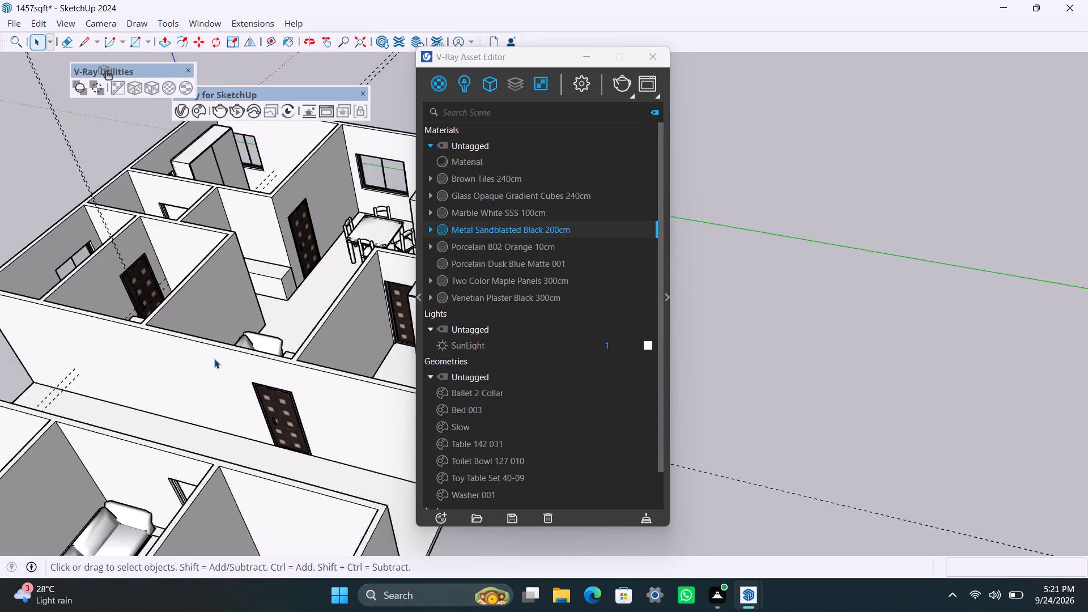
scroll(214, 359, down, 1)
middle_drag(220, 359, 943, 359)
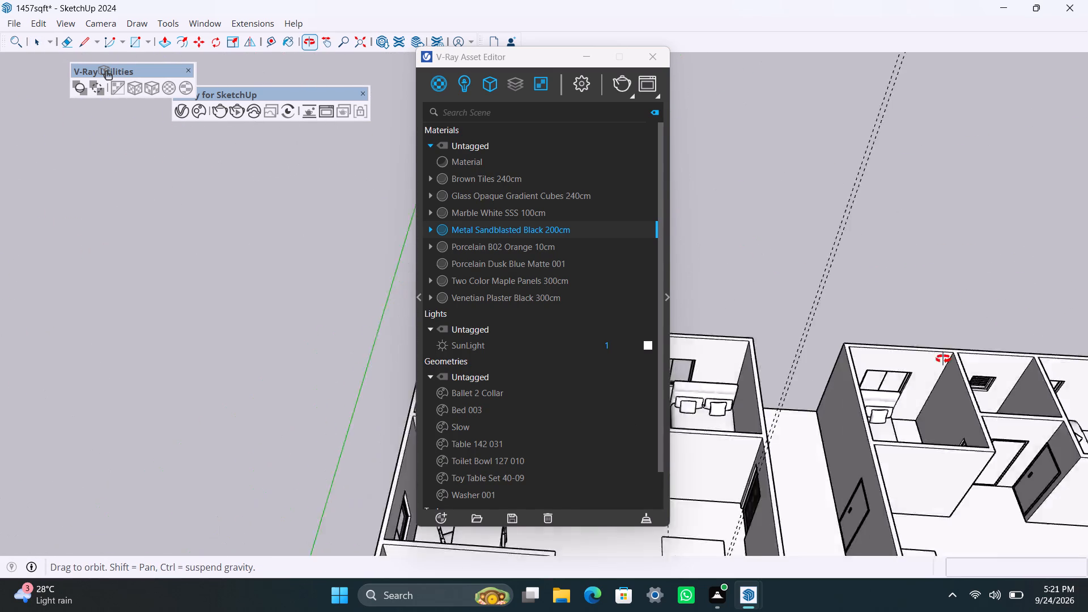
middle_drag(943, 359, 1087, 306)
scroll(909, 375, up, 2)
shift+middle_drag(899, 392, 398, 244)
shift+scroll(899, 392, up, 1)
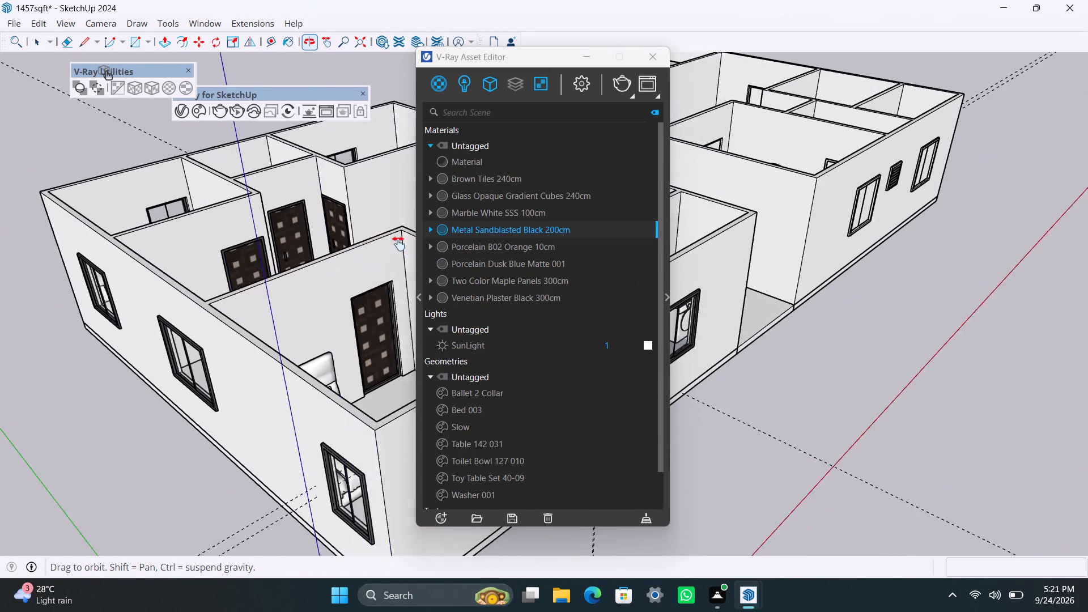
shift+middle_drag(398, 244, 393, 243)
middle_drag(326, 414, 699, 424)
scroll(788, 381, up, 2)
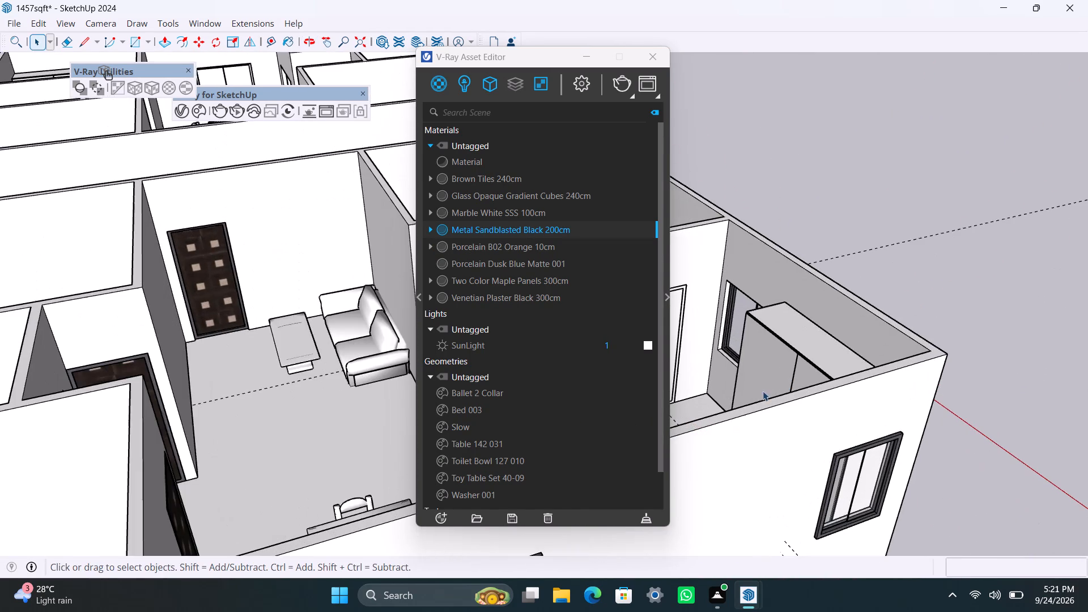
middle_drag(762, 391, 384, 364)
scroll(325, 323, down, 5)
Apply Metal Sandblasted Black 200cm to the frame of the bedroom door beside the round-mirror dressing table, with fitted cubic texture projection.
middle_drag(311, 324, 228, 483)
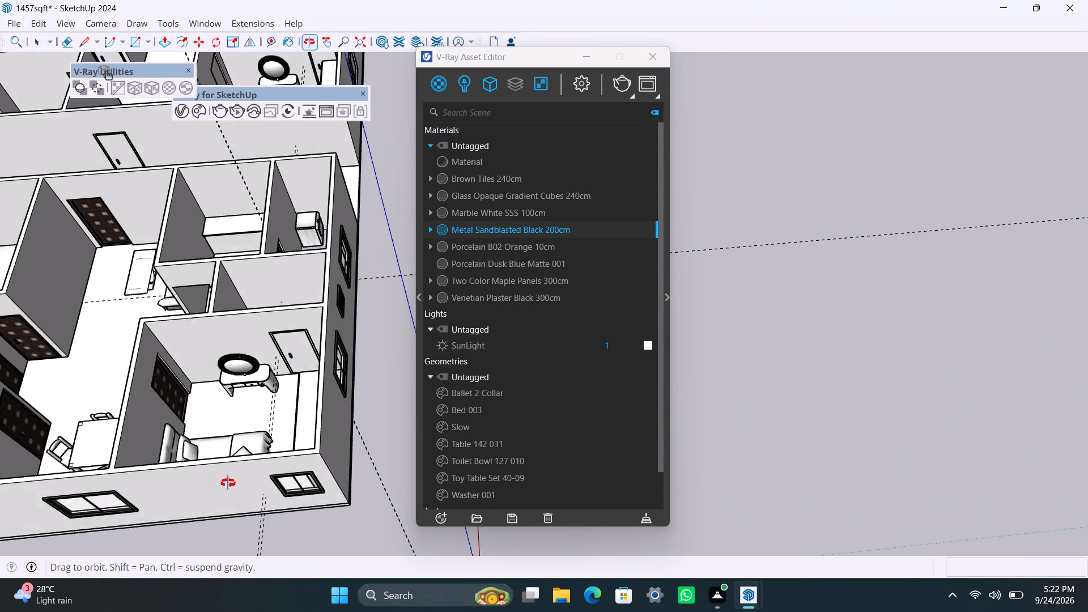
middle_drag(228, 483, 232, 486)
scroll(255, 413, up, 4)
middle_drag(277, 417, 305, 437)
scroll(322, 411, up, 1)
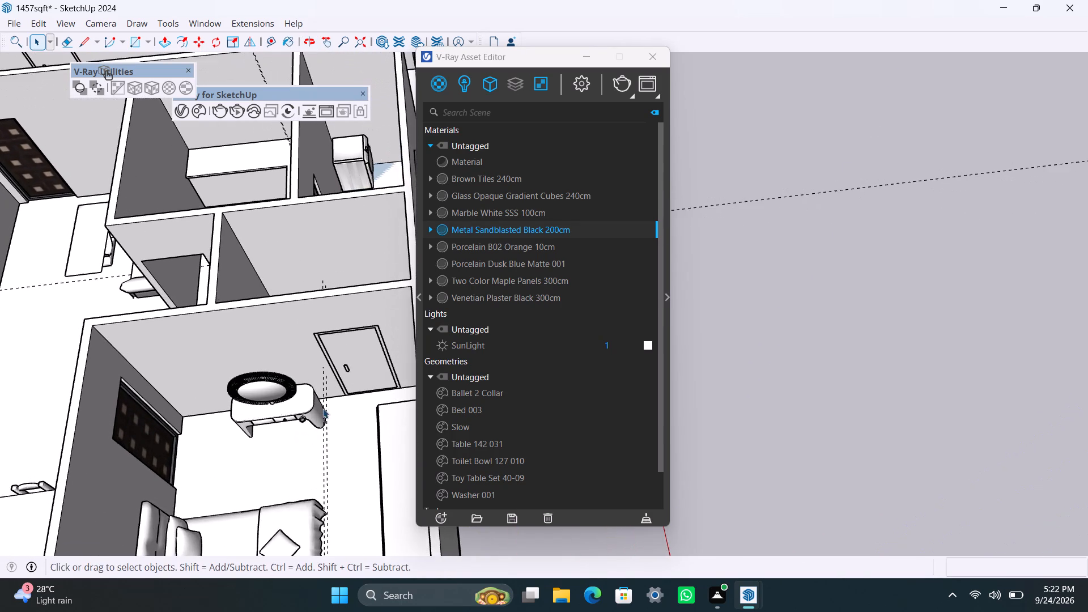
scroll(334, 399, up, 11)
triple_click(326, 340)
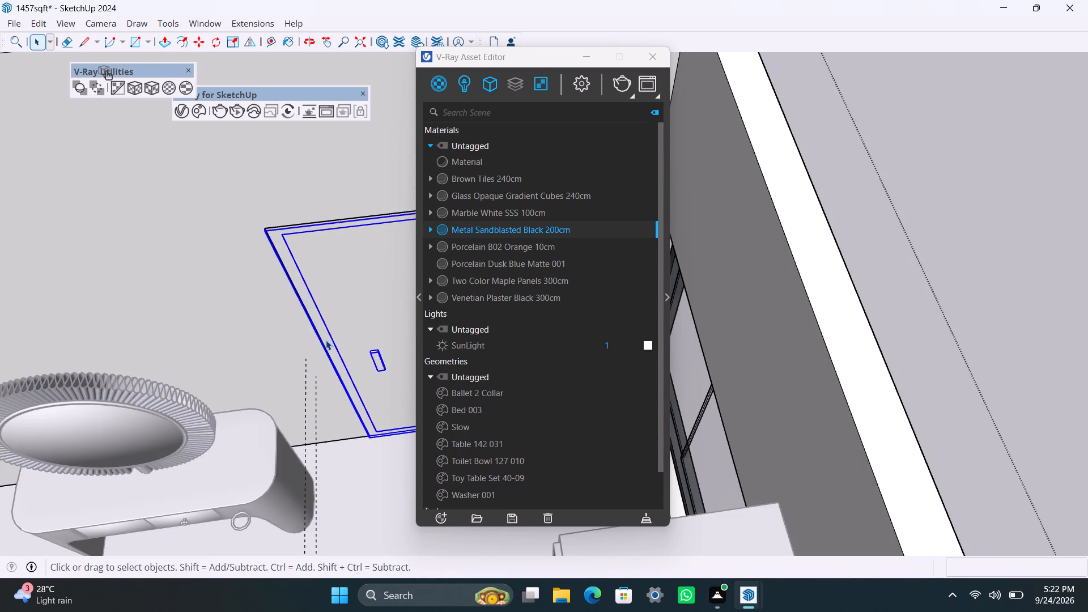
double_click(326, 340)
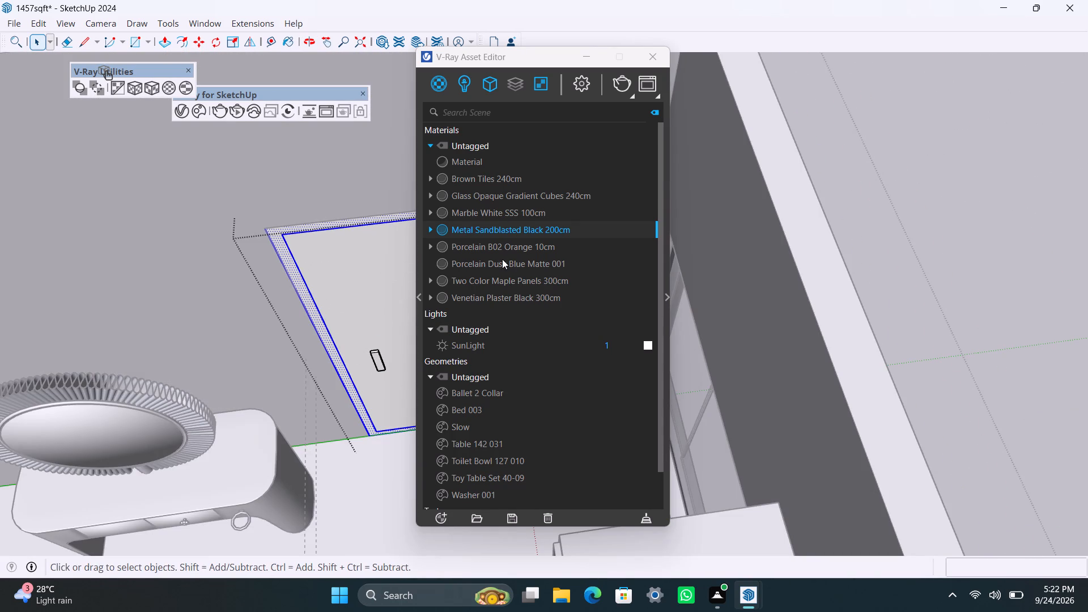
right_click(495, 230)
click(527, 262)
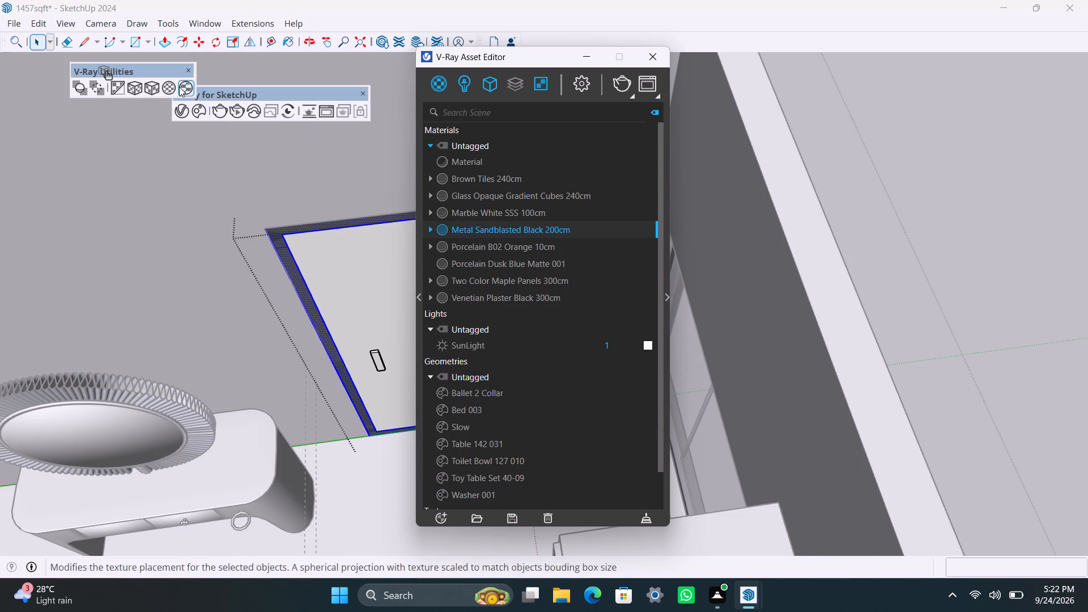
click(150, 87)
Apply the Two Color Maple Panels 300cm material to that bedroom door's panel geometry inside its group.
triple_click(380, 267)
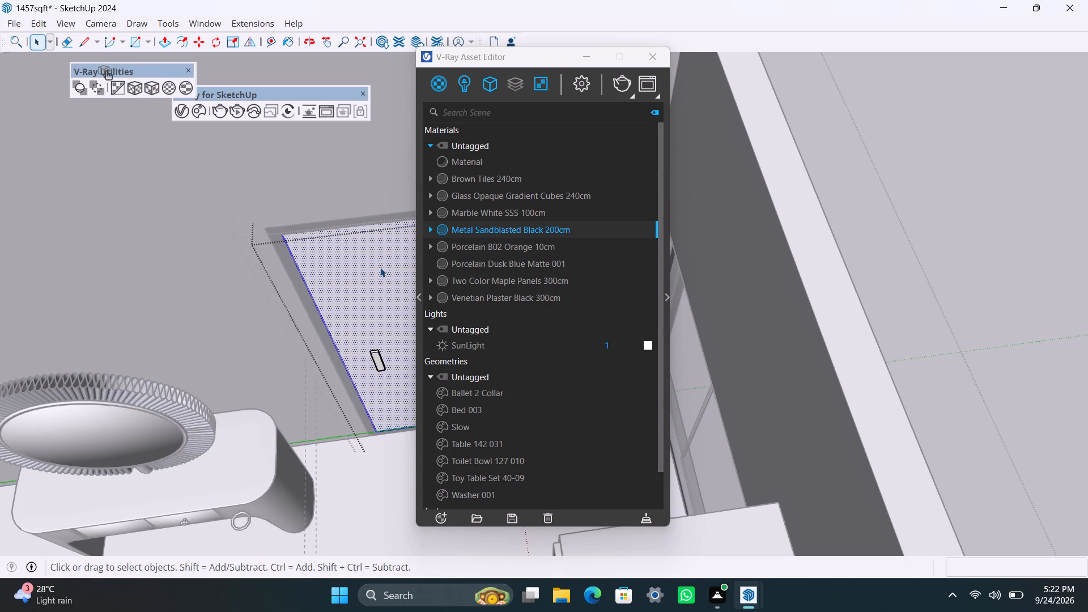
double_click(380, 267)
click(474, 281)
right_click(475, 281)
click(520, 312)
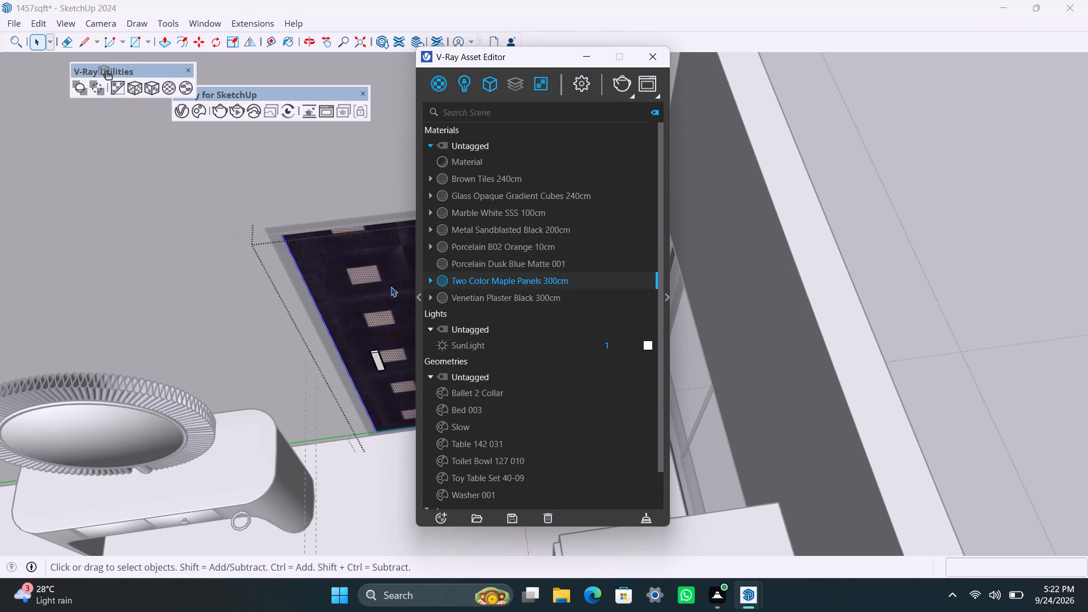
Apply the Metal Sandblasted Black 200cm material to the bedroom door's handle and exit the open groups.
click(385, 462)
click(379, 364)
triple_click(379, 363)
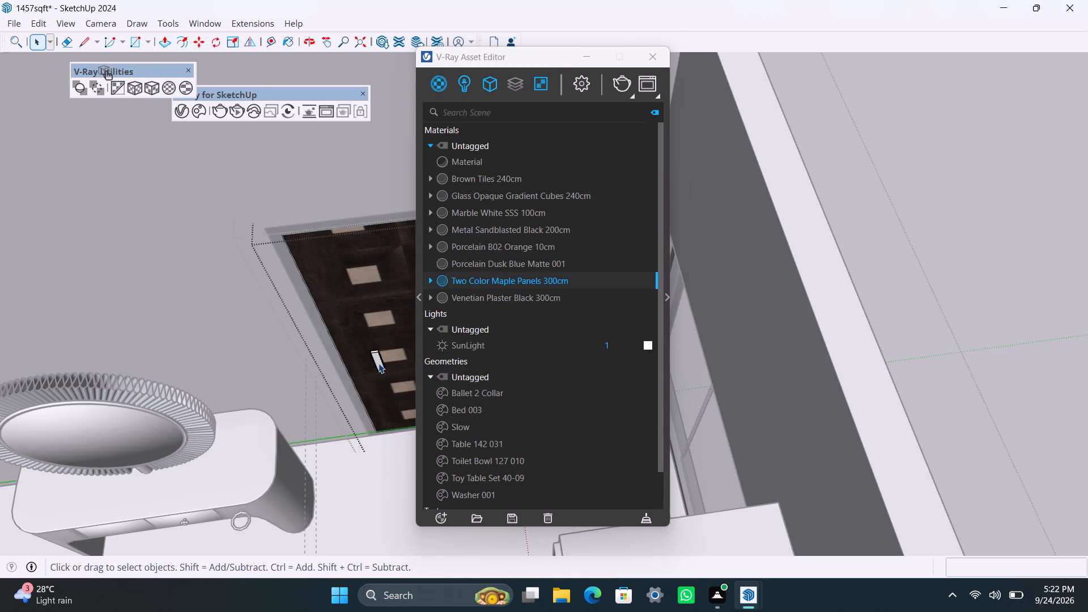
drag(401, 494, 399, 486)
click(375, 362)
click(488, 211)
right_click(488, 213)
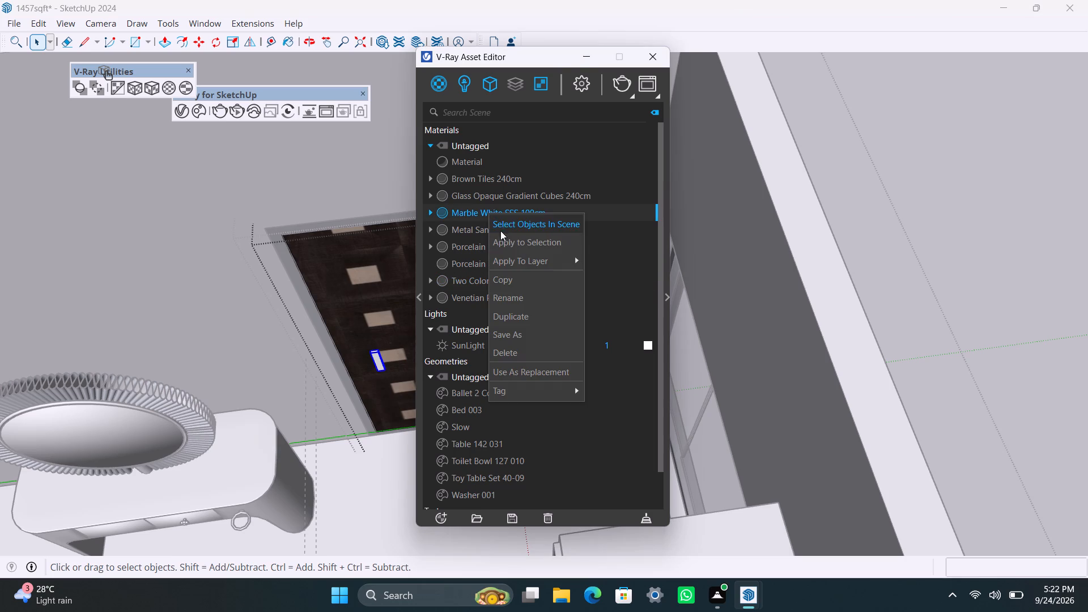
click(459, 233)
right_click(457, 233)
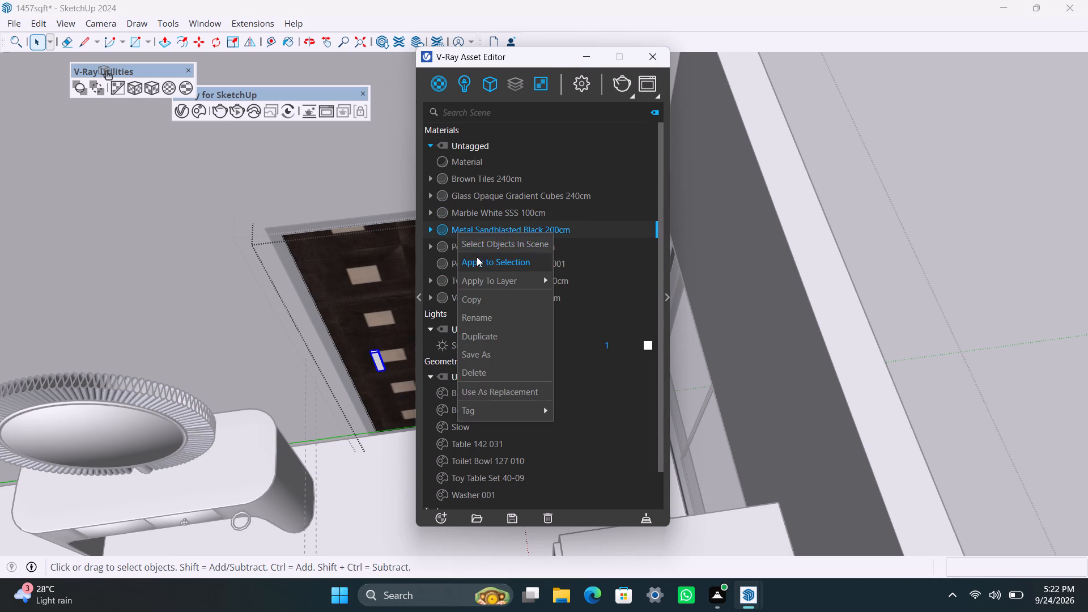
click(477, 257)
click(848, 213)
triple_click(906, 186)
click(906, 186)
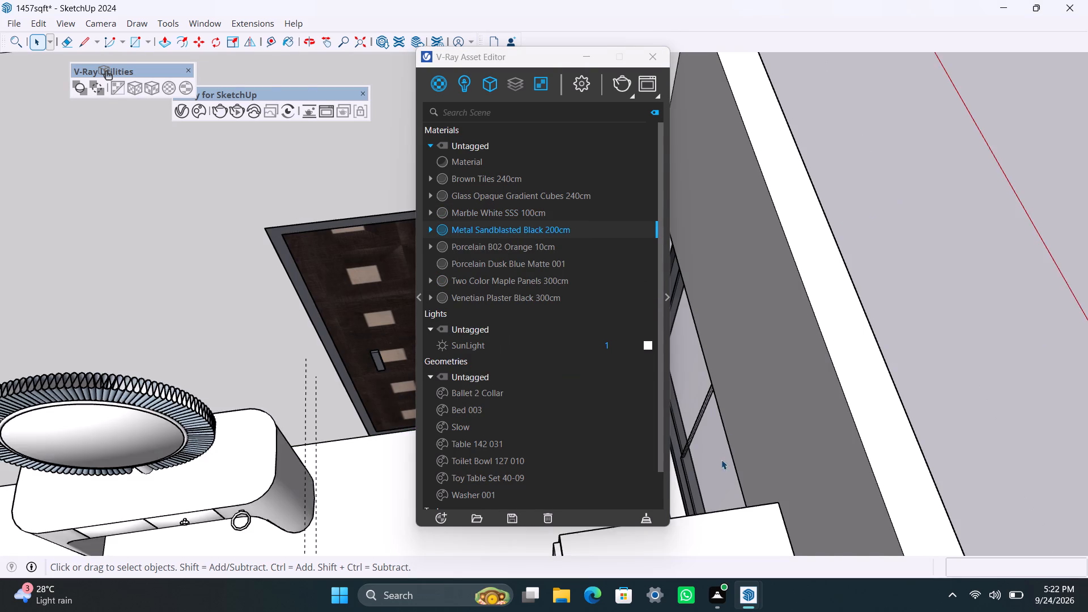
Look over the unit's rooms and doors for elements that still need materials.
scroll(721, 460, down, 20)
scroll(721, 460, down, 2)
shift+middle_drag(657, 498, 428, 381)
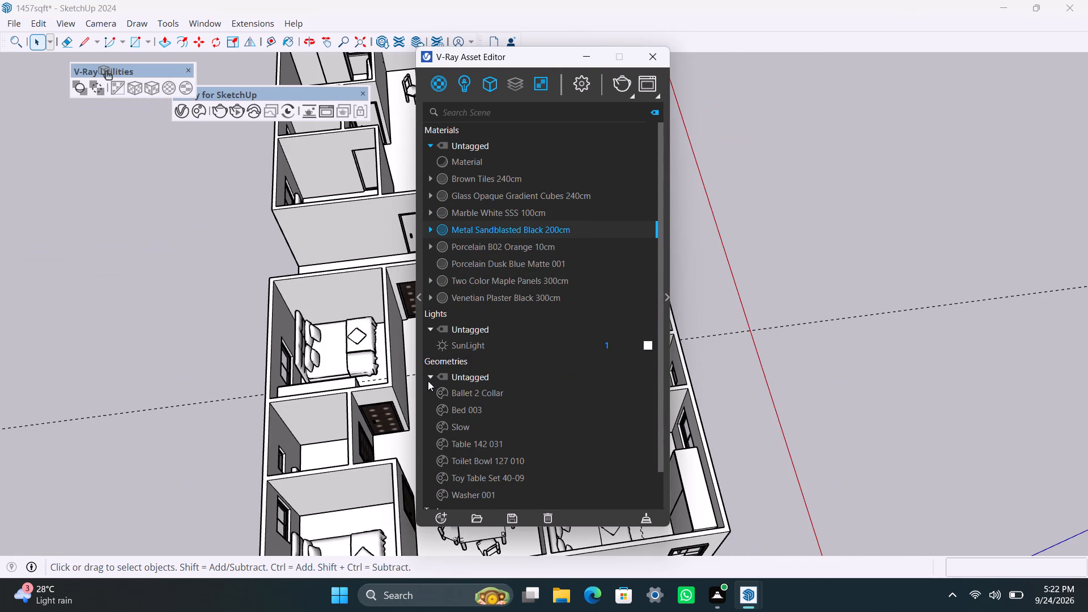
shift+middle_drag(428, 381, 427, 381)
scroll(342, 454, down, 5)
shift+middle_drag(285, 506, 197, 414)
scroll(295, 445, up, 4)
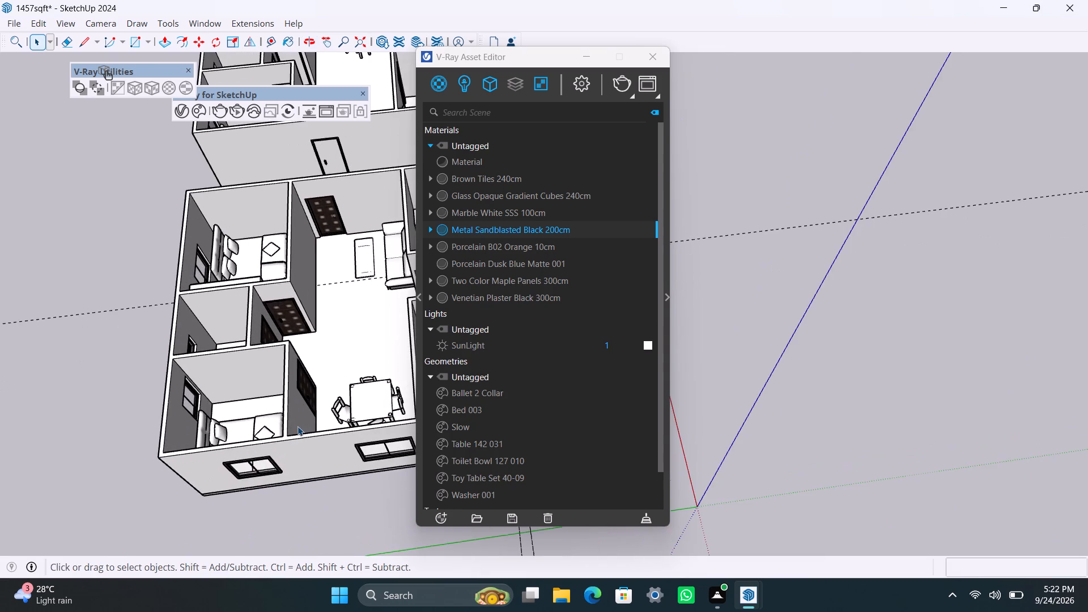
scroll(287, 414, up, 2)
scroll(289, 392, down, 4)
scroll(277, 396, up, 3)
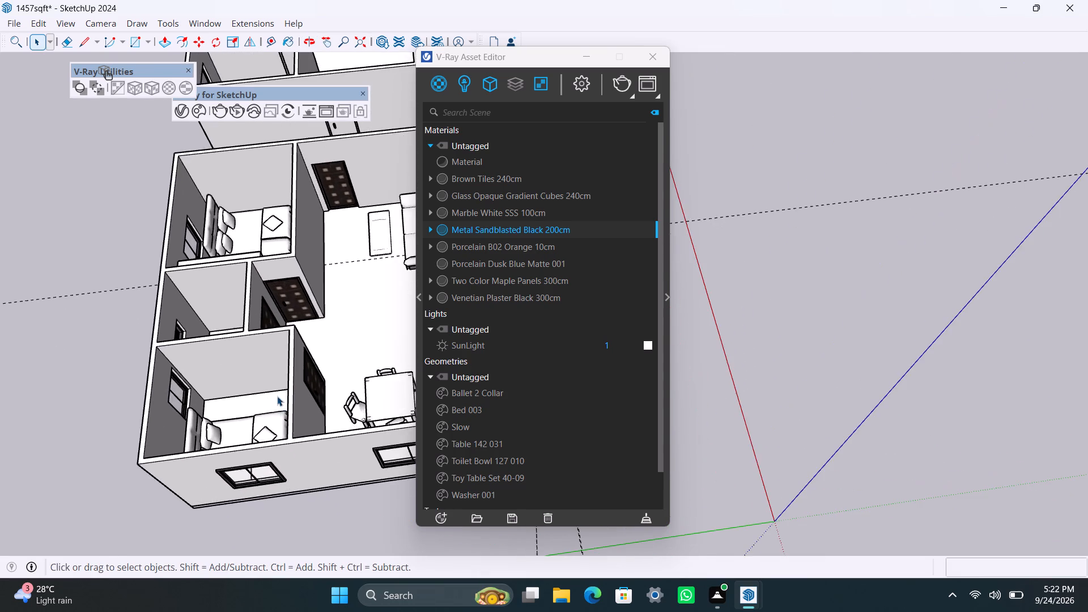
scroll(277, 396, down, 3)
middle_drag(256, 408, 268, 412)
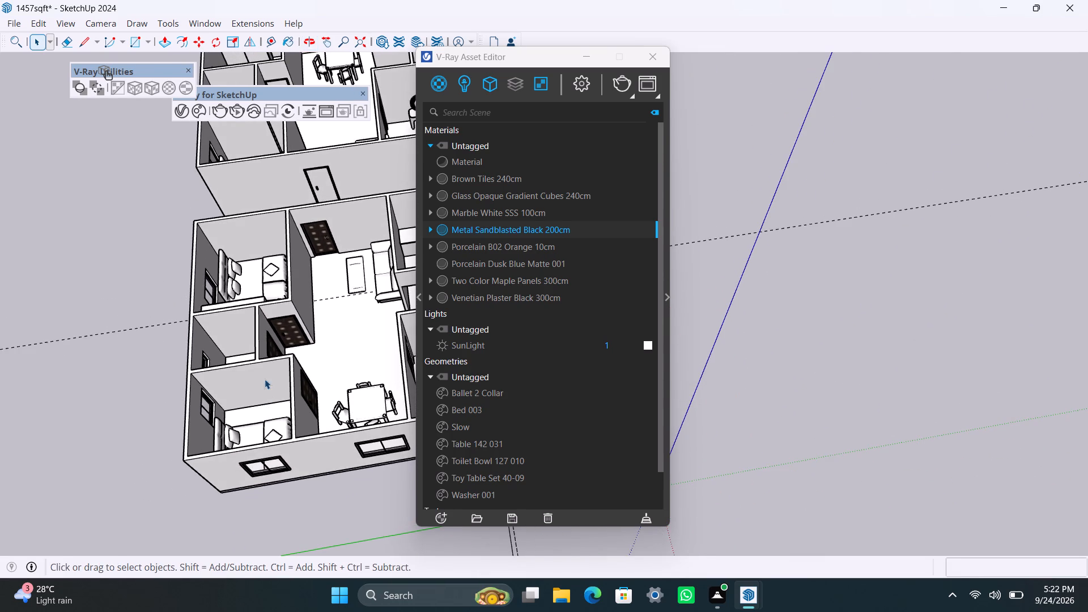
Apply Metal Sandblasted Black 200cm with fitted cubic texture projection to the frame of the door in the unfinished unit's outer wall facing the other unit.
scroll(265, 379, up, 2)
shift+middle_drag(285, 360, 218, 410)
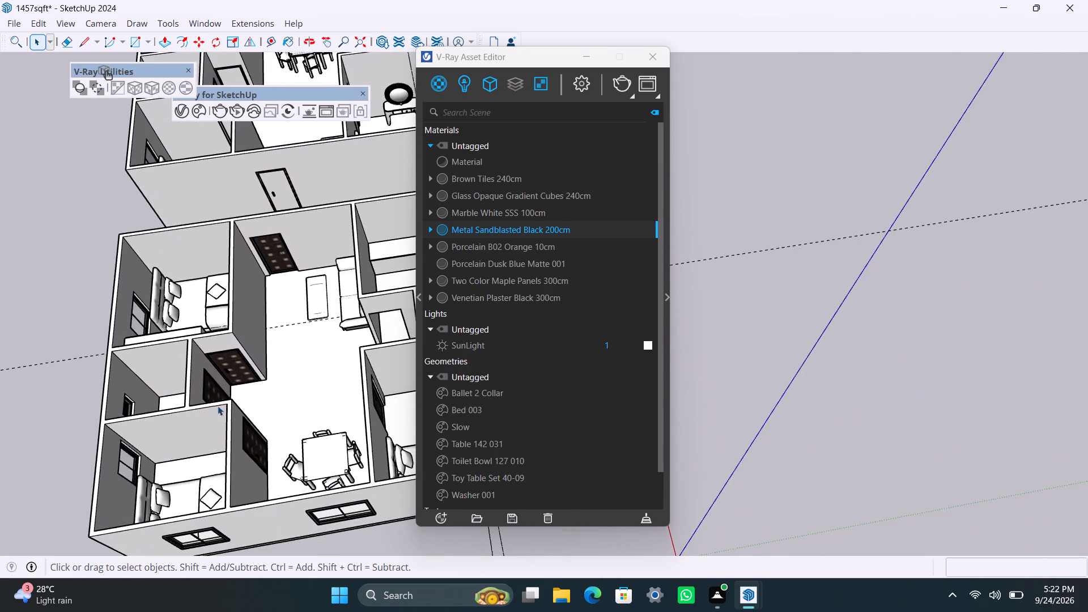
scroll(223, 385, down, 4)
scroll(270, 384, down, 4)
middle_drag(274, 384, 333, 467)
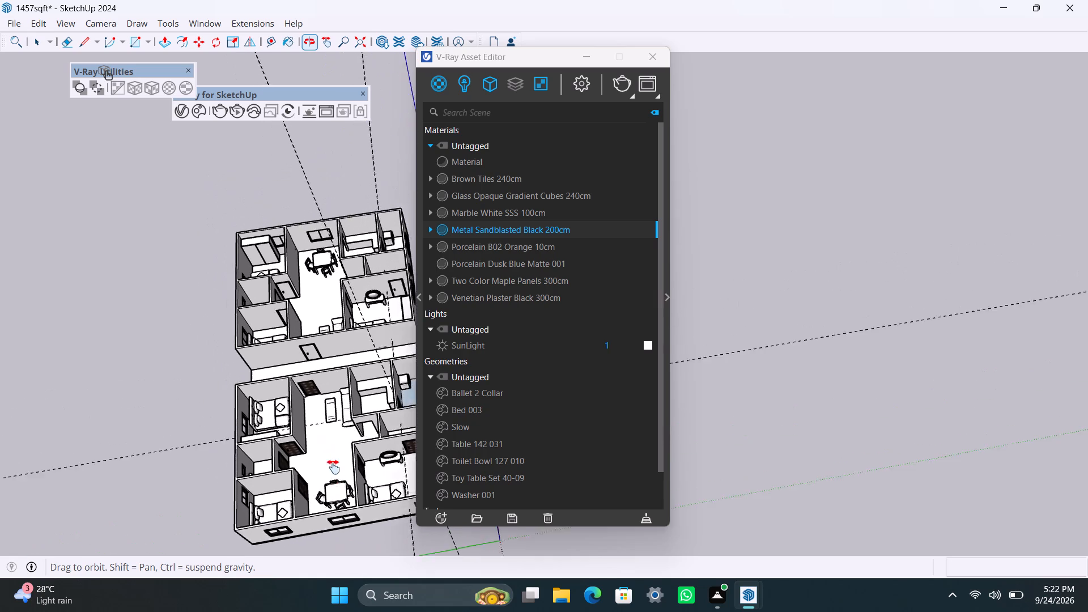
middle_drag(333, 467, 341, 474)
scroll(324, 379, up, 20)
scroll(324, 379, up, 5)
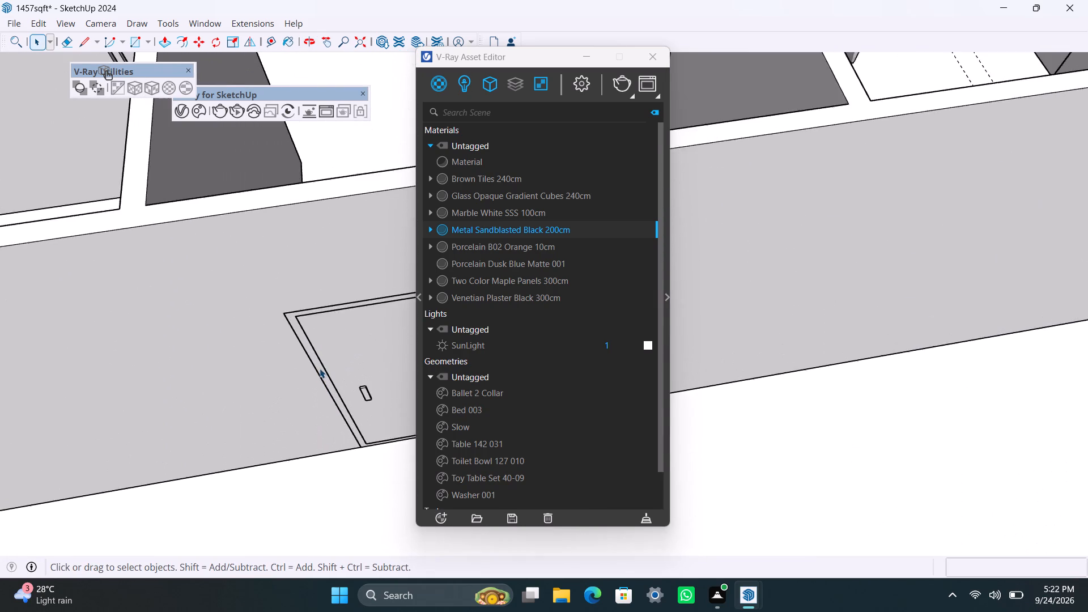
scroll(320, 368, up, 1)
triple_click(317, 367)
click(317, 367)
click(317, 367)
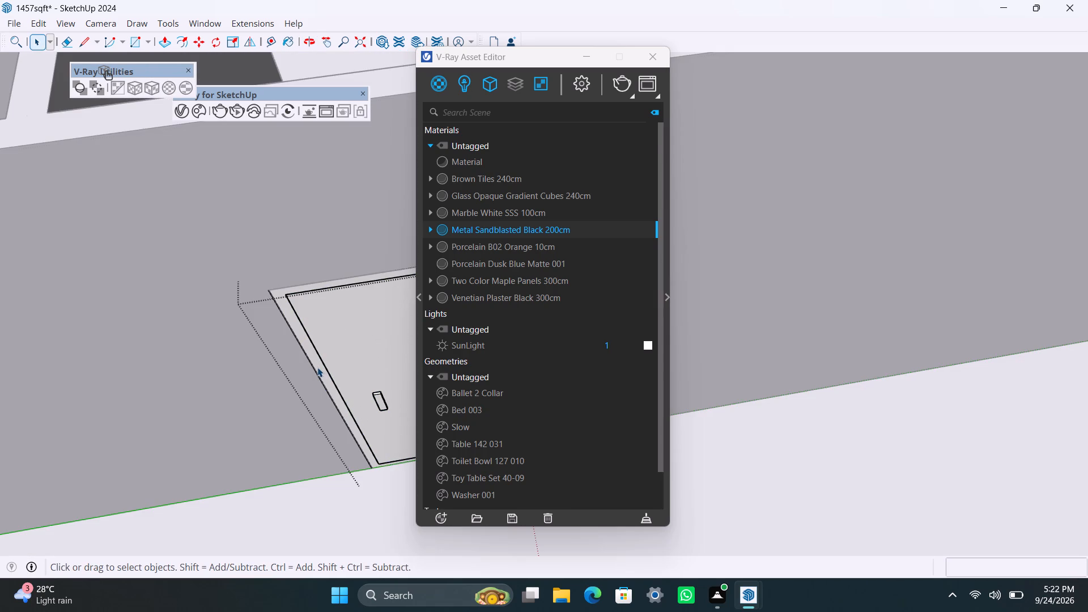
right_click(508, 235)
click(530, 260)
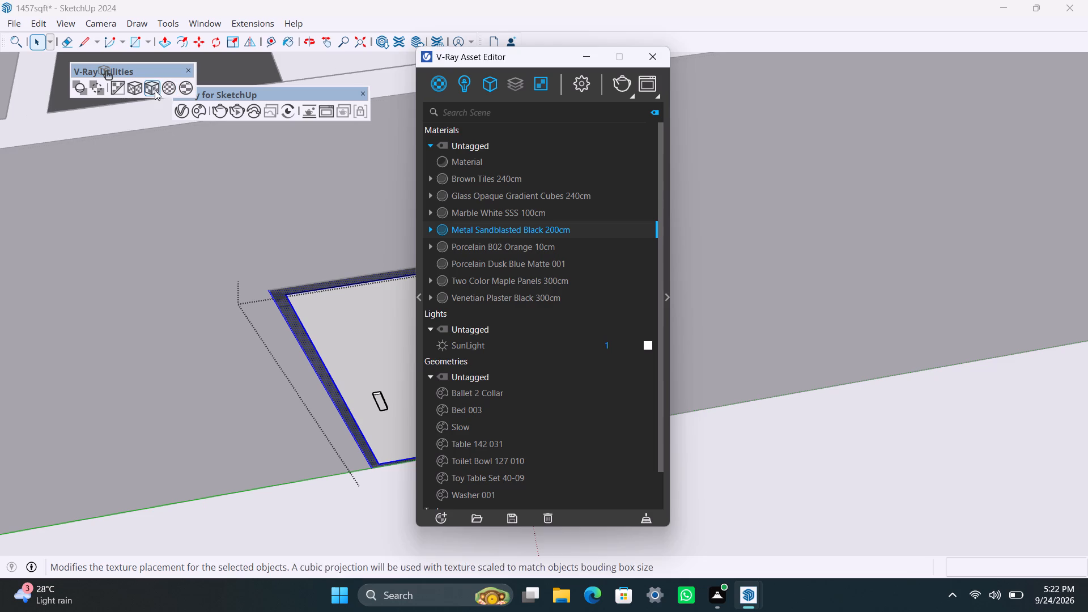
click(155, 90)
Apply the Two Color Maple Panels 300cm material to that outer-wall door's panel.
triple_click(326, 314)
click(326, 314)
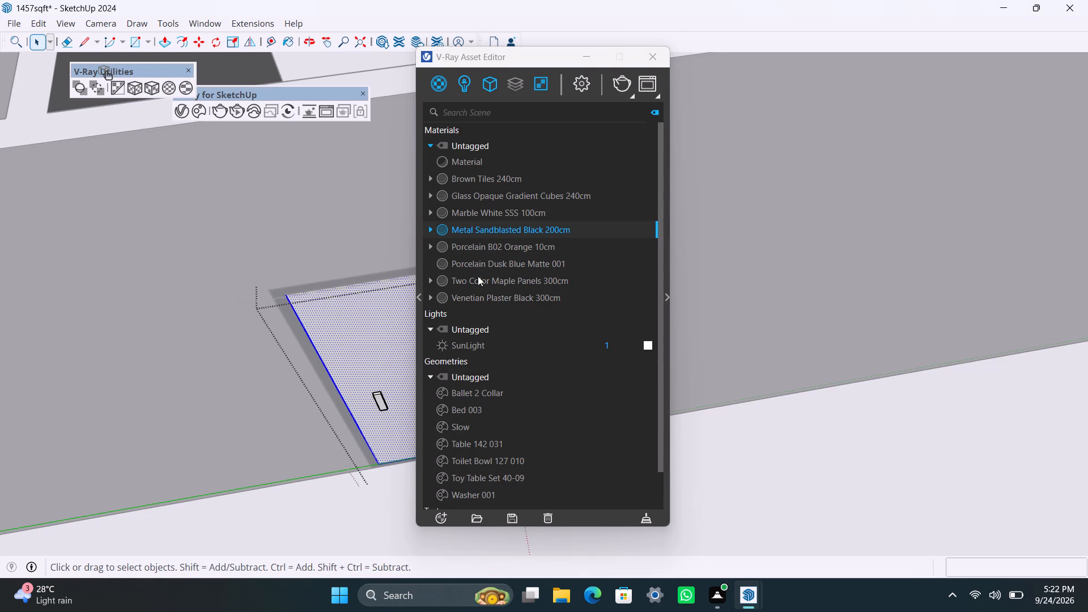
click(484, 286)
right_click(484, 286)
click(522, 314)
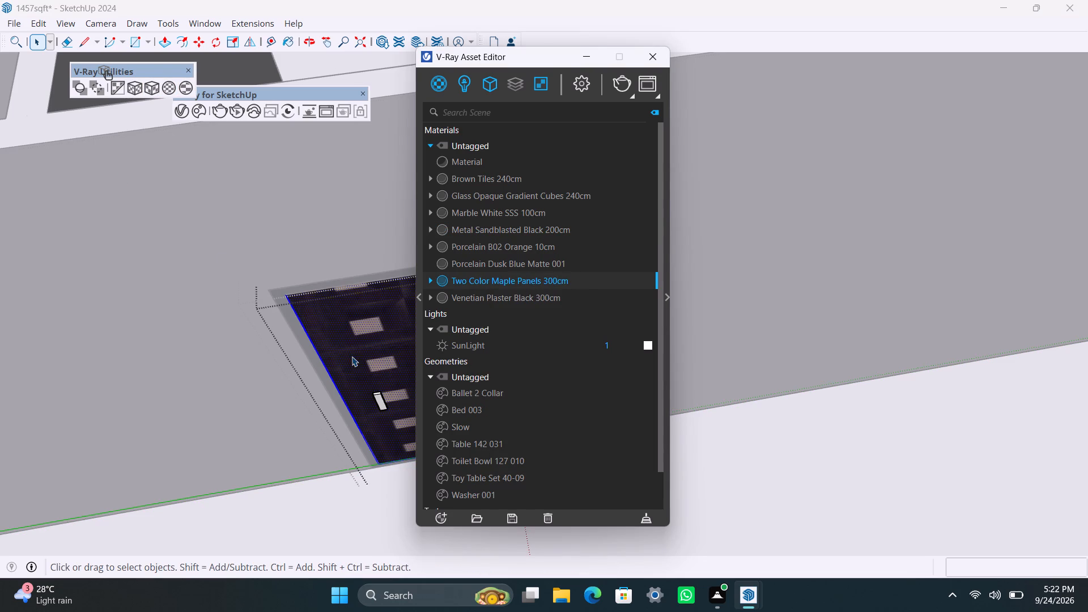
click(384, 492)
Apply the Metal Sandblasted Black 200cm material to the outer-wall door's handle and exit the door's groups.
click(381, 399)
double_click(381, 399)
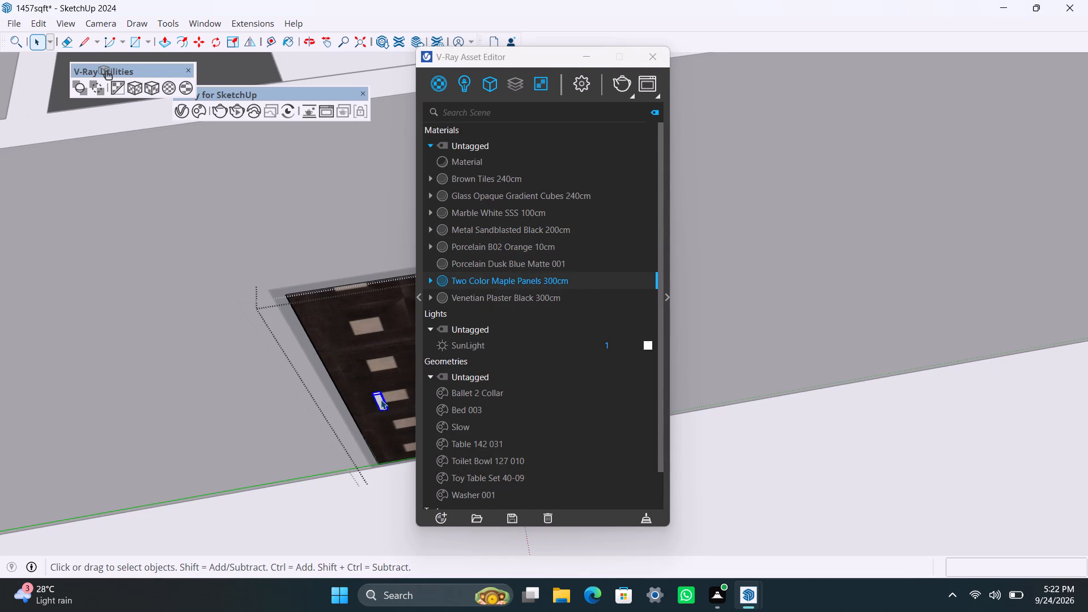
click(478, 232)
right_click(479, 231)
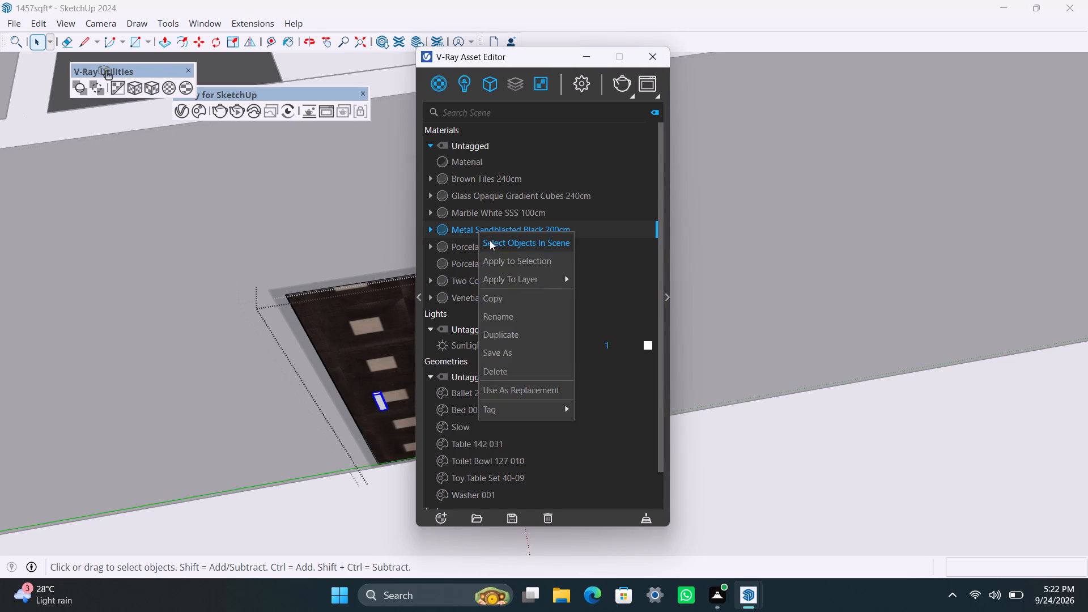
click(498, 255)
scroll(311, 401, down, 16)
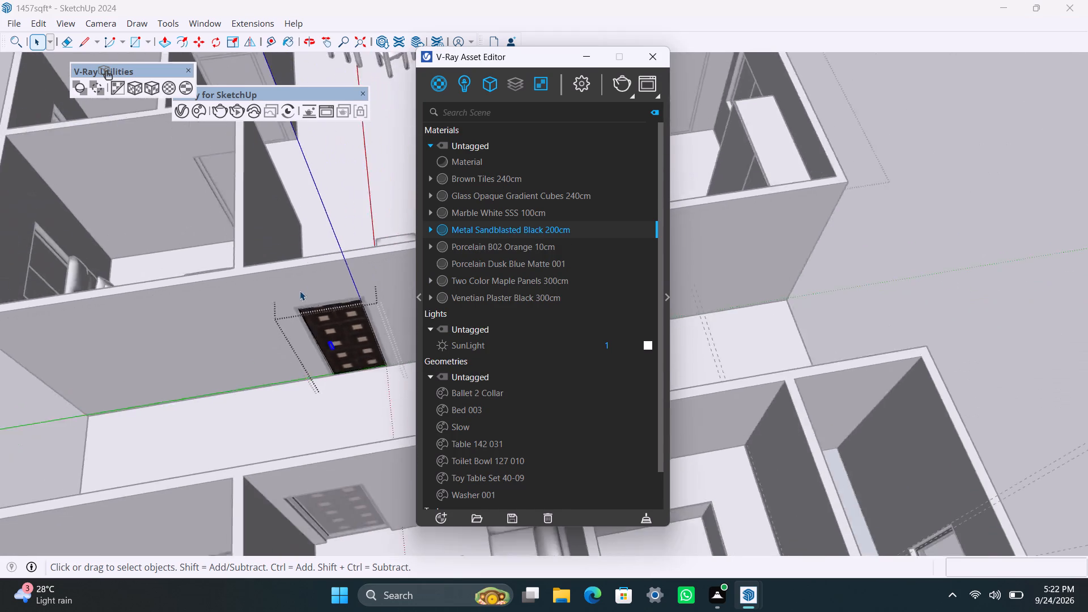
scroll(300, 291, down, 7)
click(893, 232)
click(804, 232)
scroll(285, 293, down, 3)
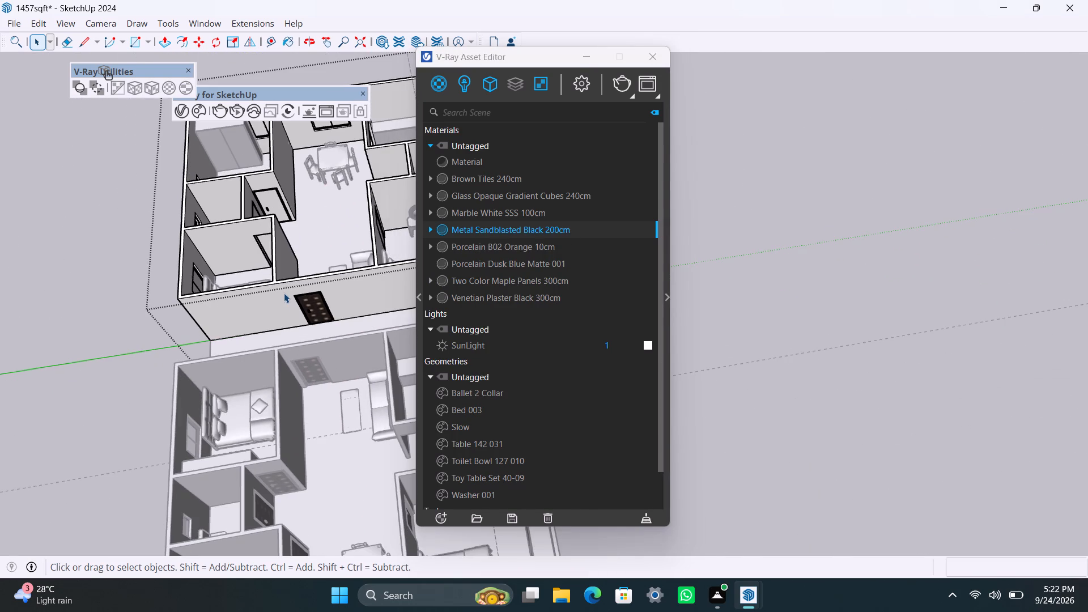
Apply Metal Sandblasted Black 200cm with fitted cubic texture projection to the frame of the door beside the living-room sofa in the same unit.
middle_drag(274, 310, 664, 299)
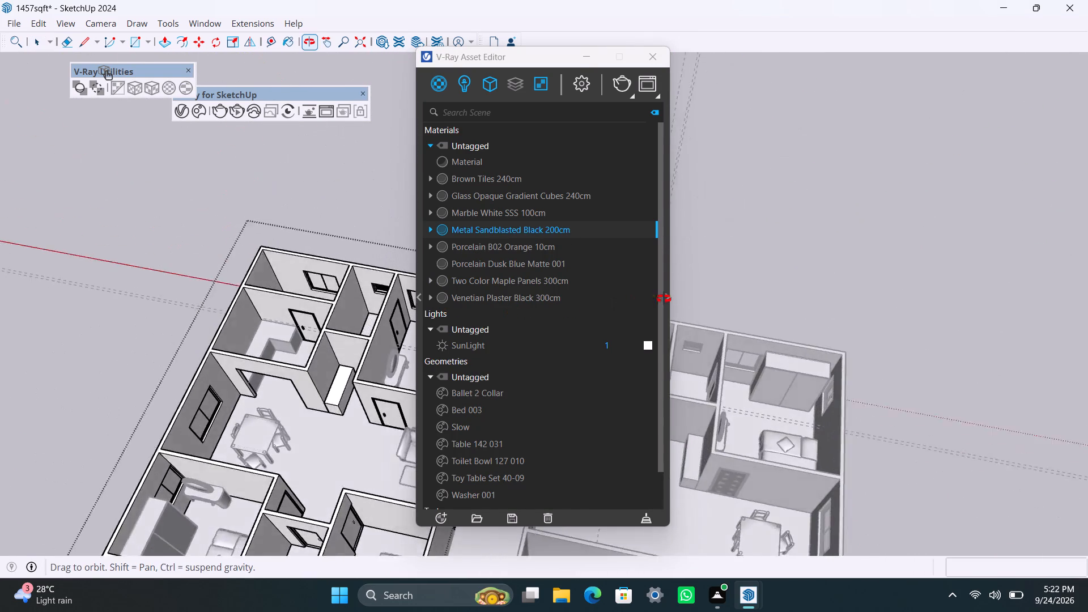
middle_drag(664, 299, 695, 294)
scroll(287, 447, up, 4)
shift+middle_drag(316, 425, 60, 436)
scroll(141, 449, up, 3)
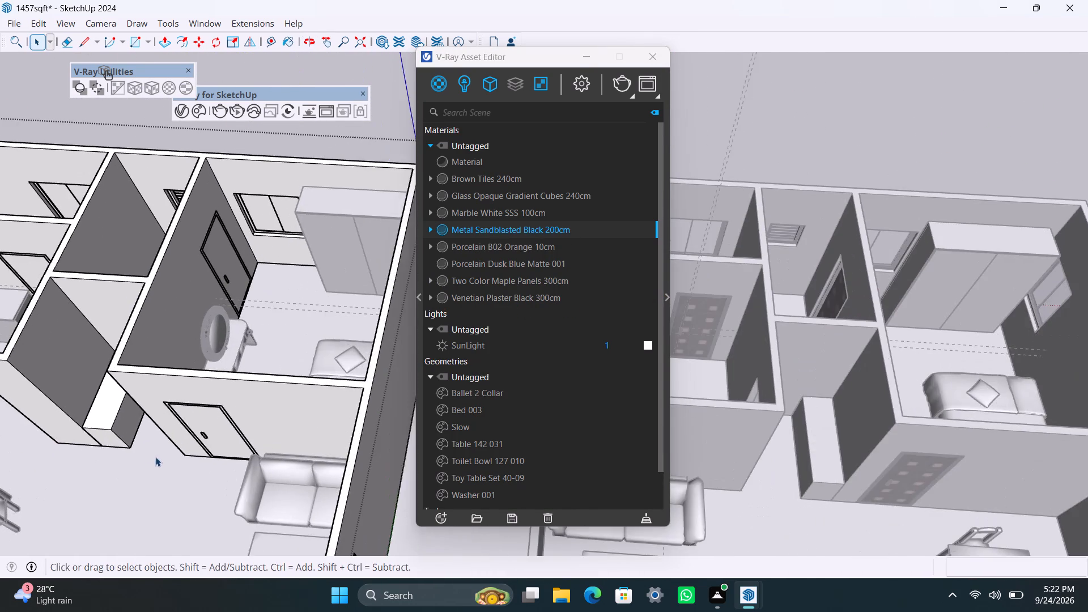
middle_drag(162, 461, 239, 402)
scroll(256, 400, up, 13)
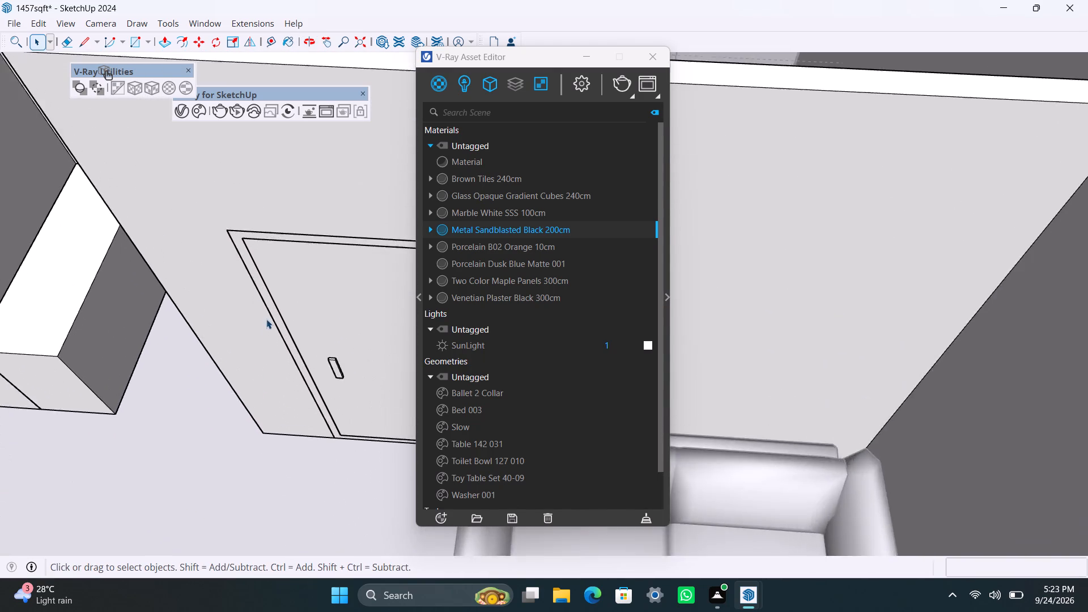
scroll(266, 319, up, 1)
triple_click(270, 297)
double_click(270, 297)
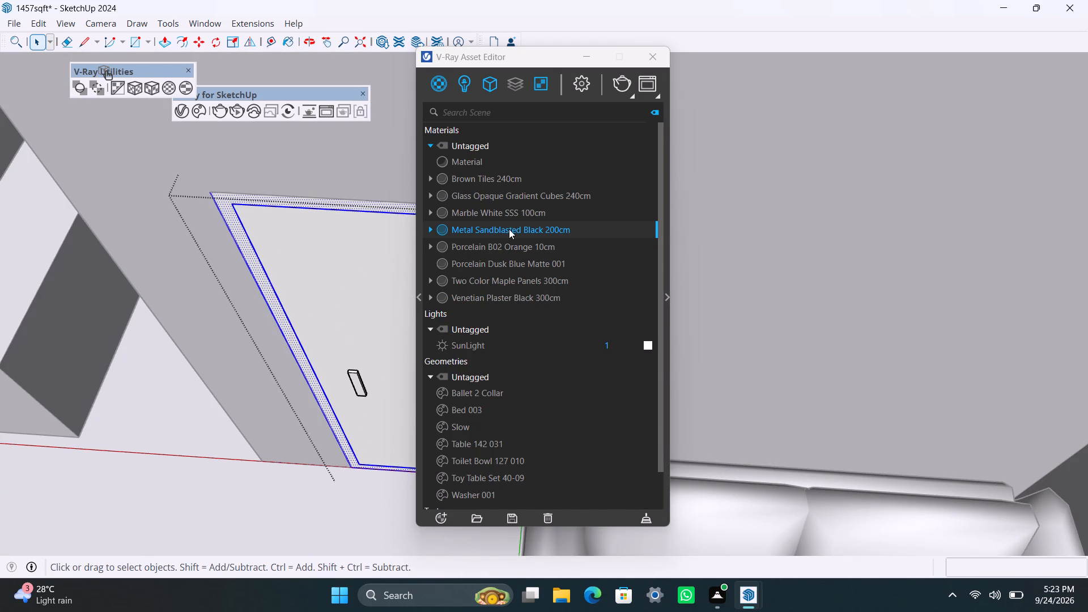
right_click(509, 227)
click(520, 254)
click(147, 88)
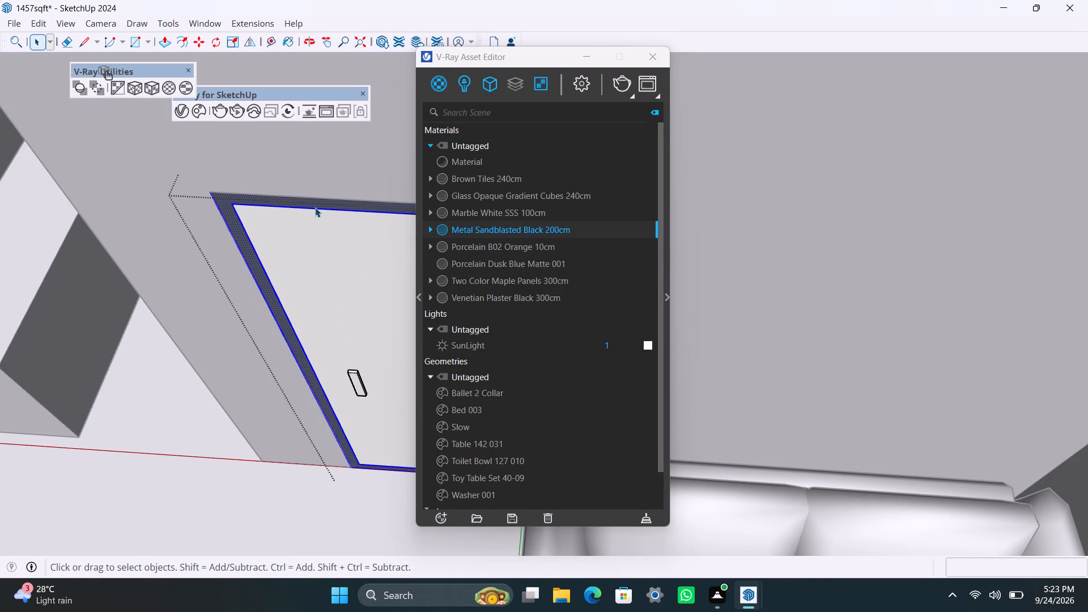
Apply the Two Color Maple Panels 300cm material to the panel of the door beside the sofa.
click(315, 207)
triple_click(314, 263)
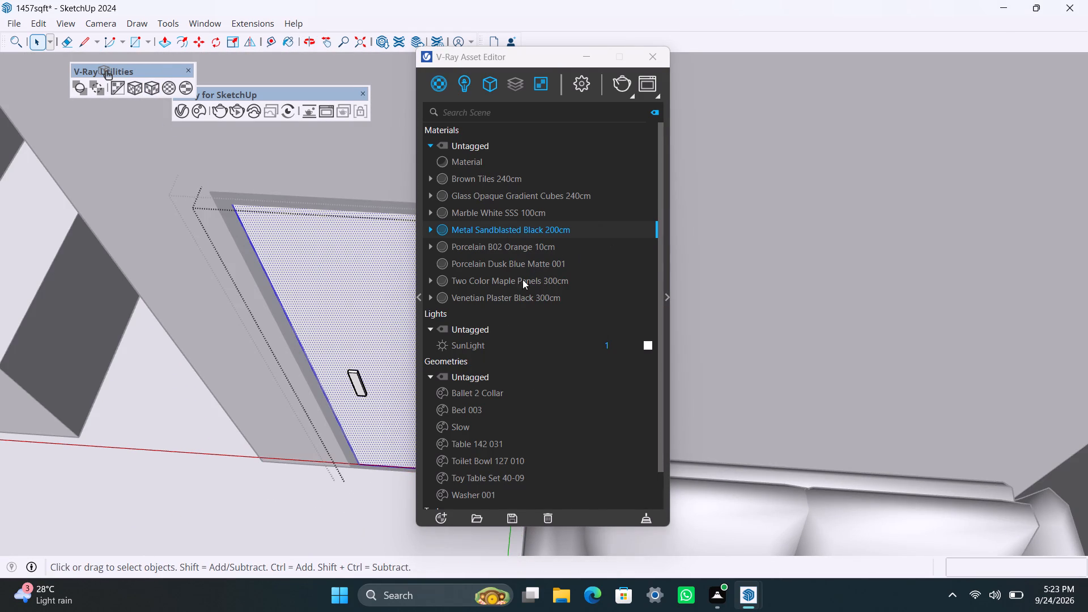
click(522, 280)
right_click(521, 279)
click(542, 308)
click(317, 452)
click(296, 483)
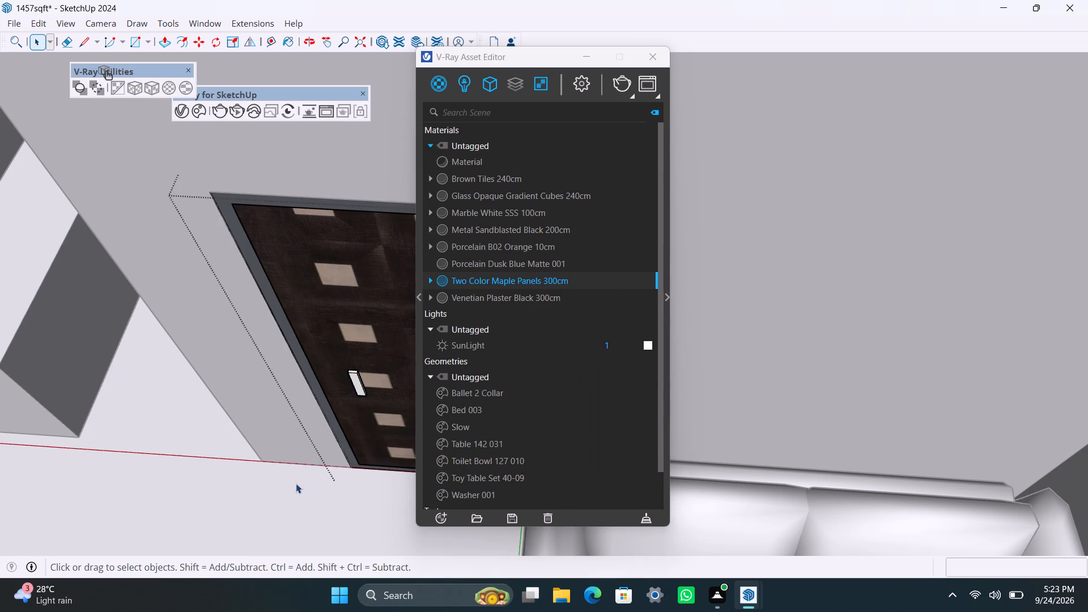
Apply the Metal Sandblasted Black 200cm material to the handle of the door beside the sofa and exit the open groups.
scroll(354, 394, up, 3)
click(356, 378)
double_click(356, 378)
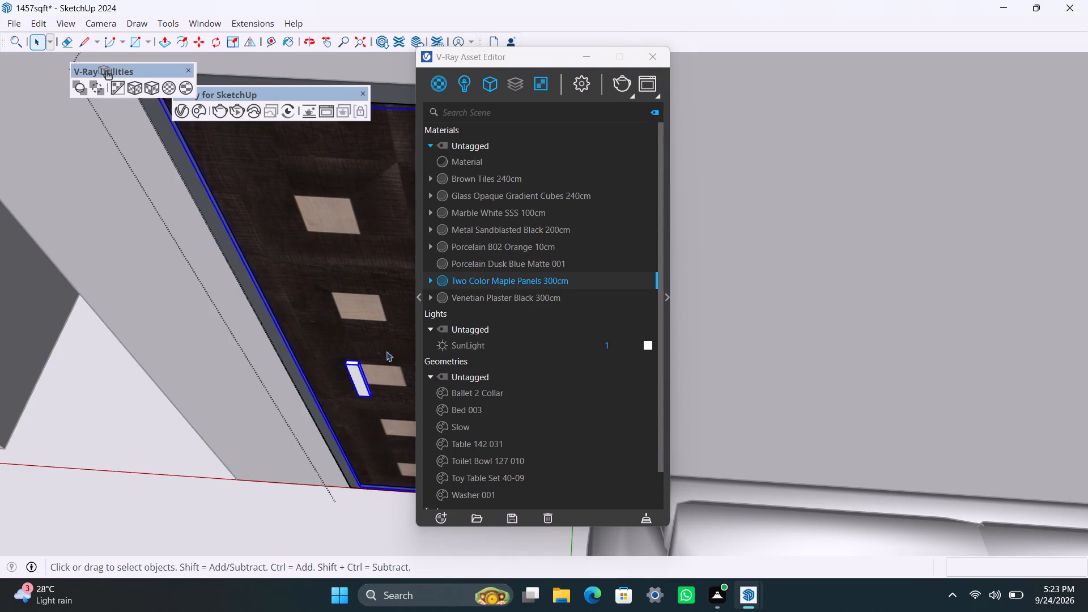
double_click(360, 389)
click(360, 388)
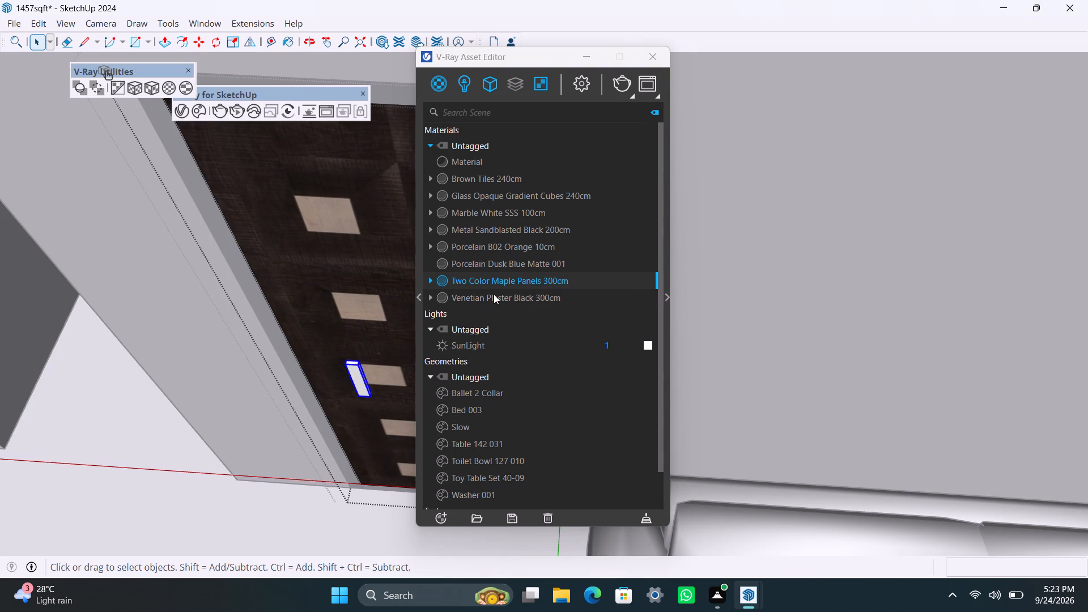
click(518, 229)
right_click(518, 229)
click(525, 256)
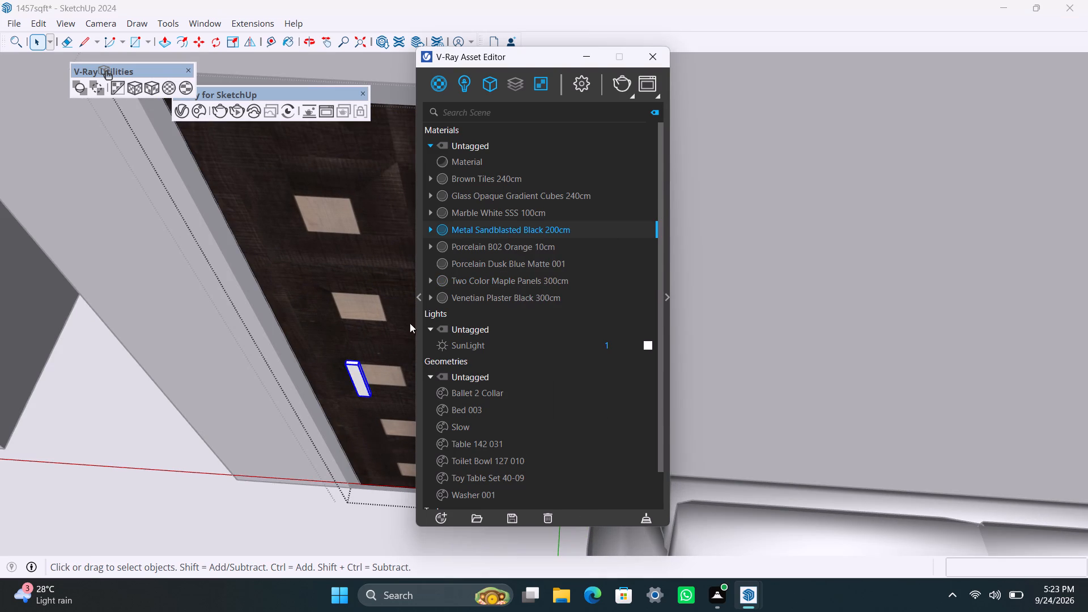
triple_click(151, 483)
click(152, 479)
scroll(160, 443, down, 9)
middle_drag(167, 430, 197, 426)
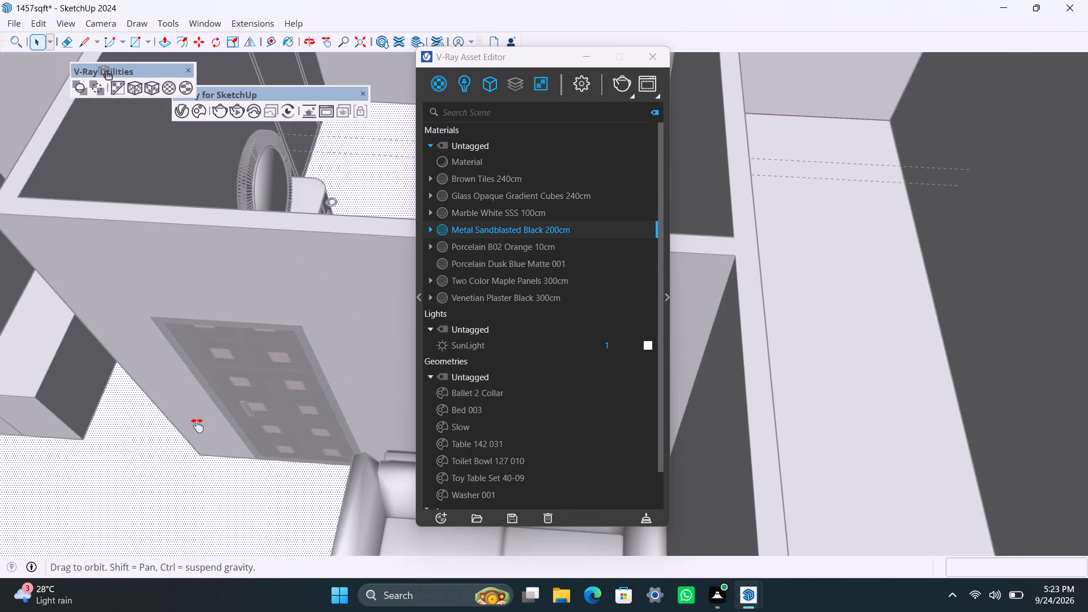
middle_drag(197, 426, 336, 369)
click(263, 454)
scroll(243, 423, down, 5)
shift+middle_drag(241, 426, 358, 419)
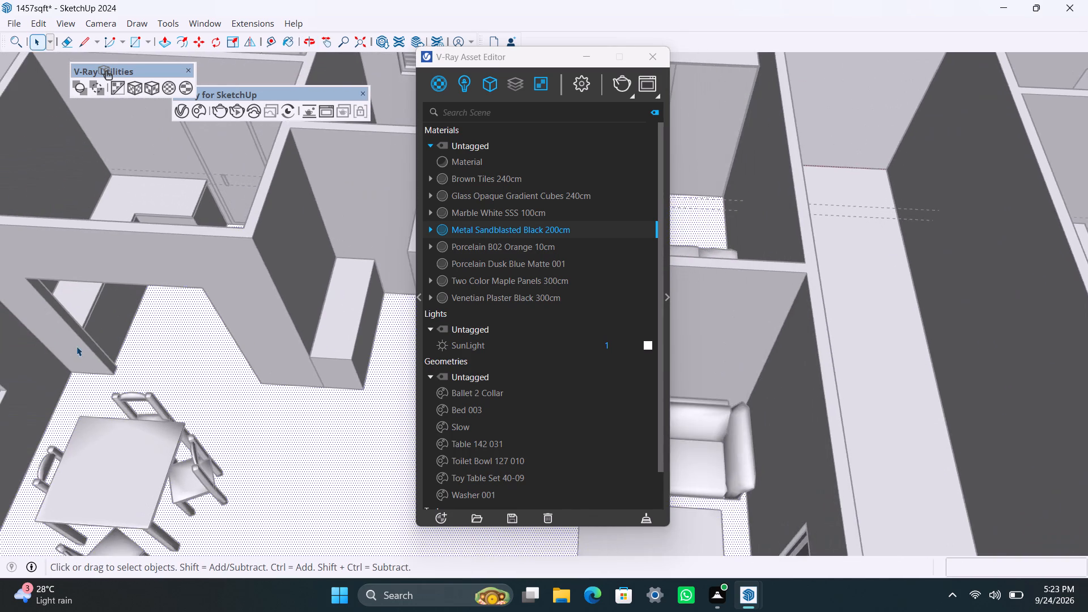
scroll(76, 348, down, 6)
shift+middle_drag(135, 411, 236, 411)
click(73, 216)
Apply the Metal Sandblasted Black 200cm material to the frame of the kitchen door next to the L-shaped counter.
scroll(220, 301, up, 1)
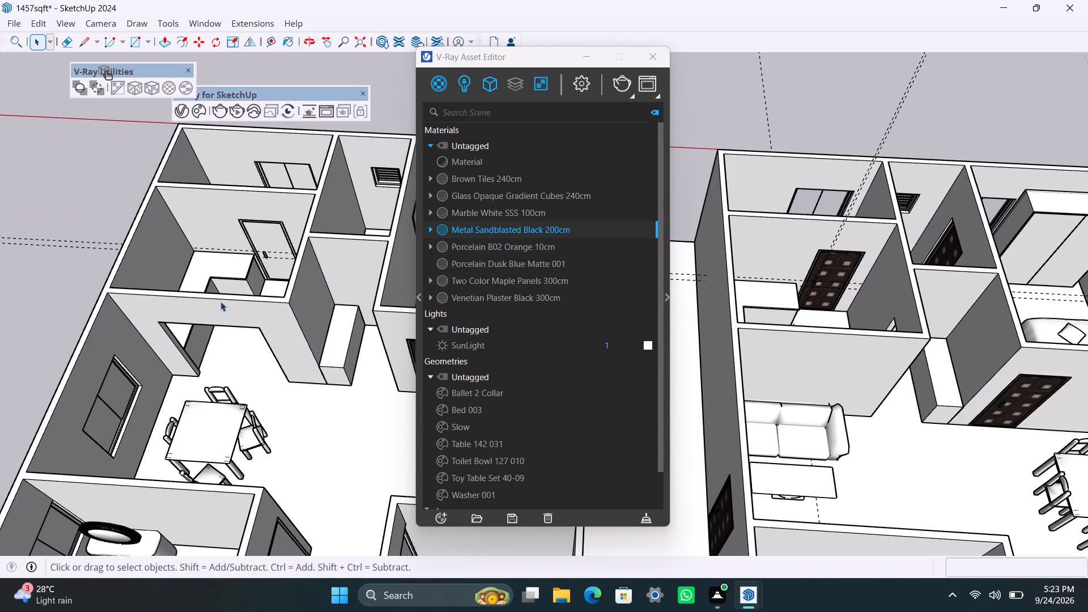
scroll(220, 301, up, 1)
shift+middle_drag(239, 334, 300, 470)
scroll(337, 380, up, 5)
middle_drag(311, 400, 310, 377)
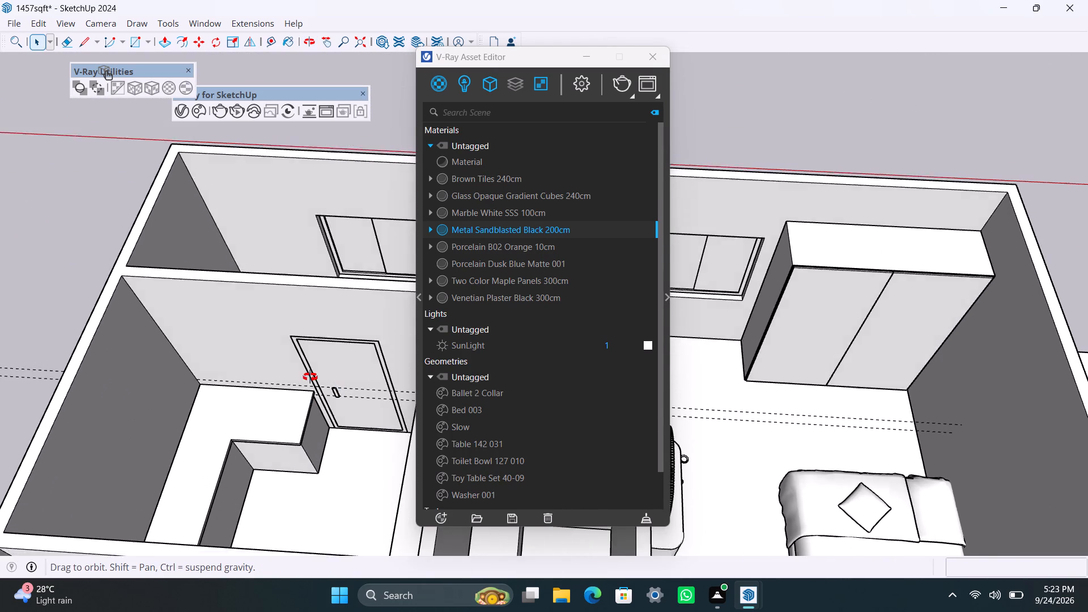
middle_drag(310, 377, 358, 377)
scroll(331, 394, up, 3)
shift+middle_drag(305, 395, 232, 353)
scroll(251, 368, up, 3)
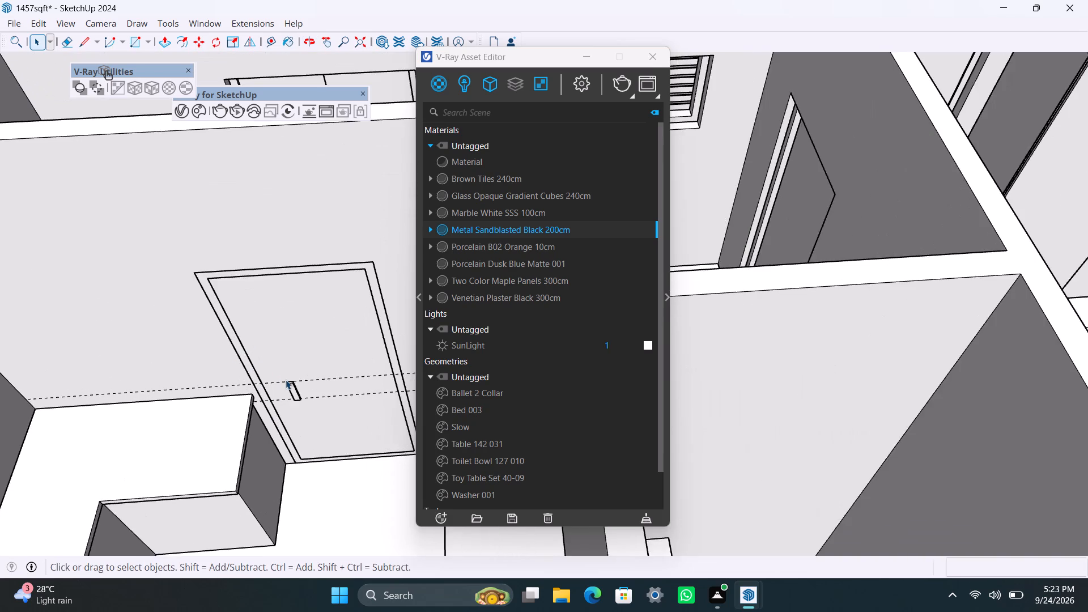
middle_drag(294, 381, 321, 369)
scroll(246, 377, up, 6)
scroll(241, 358, down, 5)
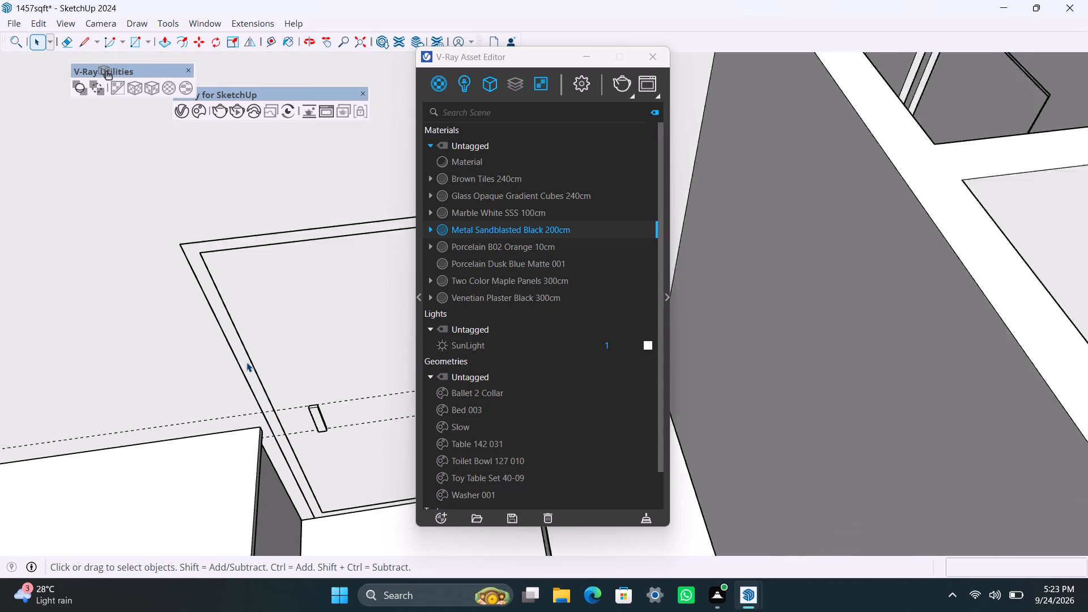
middle_drag(282, 362, 213, 326)
scroll(169, 316, up, 2)
triple_click(169, 316)
double_click(169, 316)
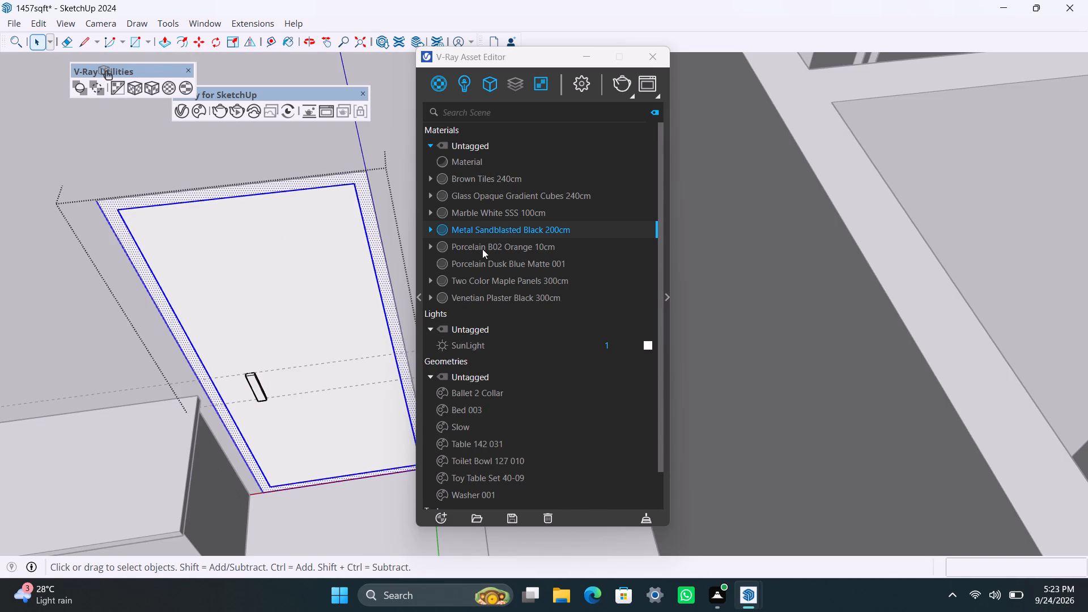
right_click(483, 229)
click(493, 254)
Apply the Two Color Maple Panels 300cm material to the kitchen door's panel.
triple_click(283, 269)
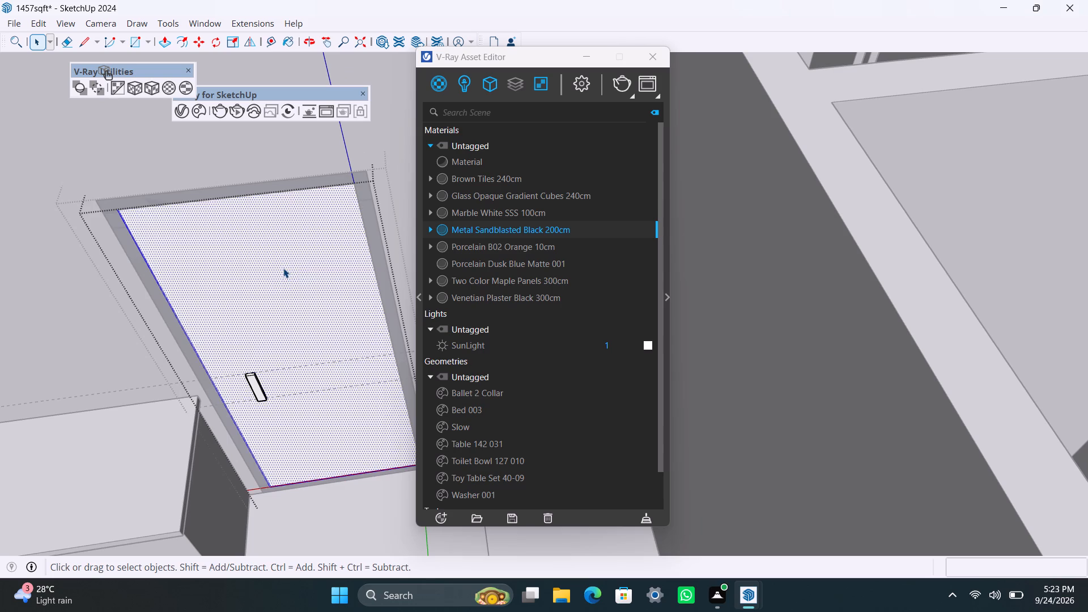
click(495, 285)
right_click(495, 284)
click(525, 322)
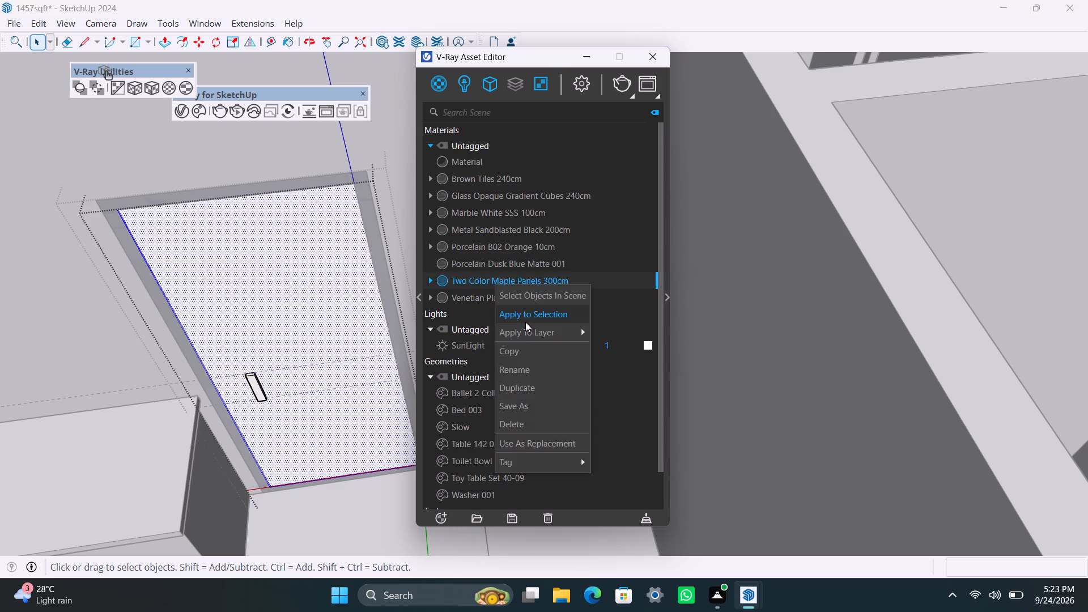
click(347, 504)
Apply the Metal Sandblasted Black 200cm material to the kitchen door's handle and exit the open groups.
scroll(267, 375, up, 2)
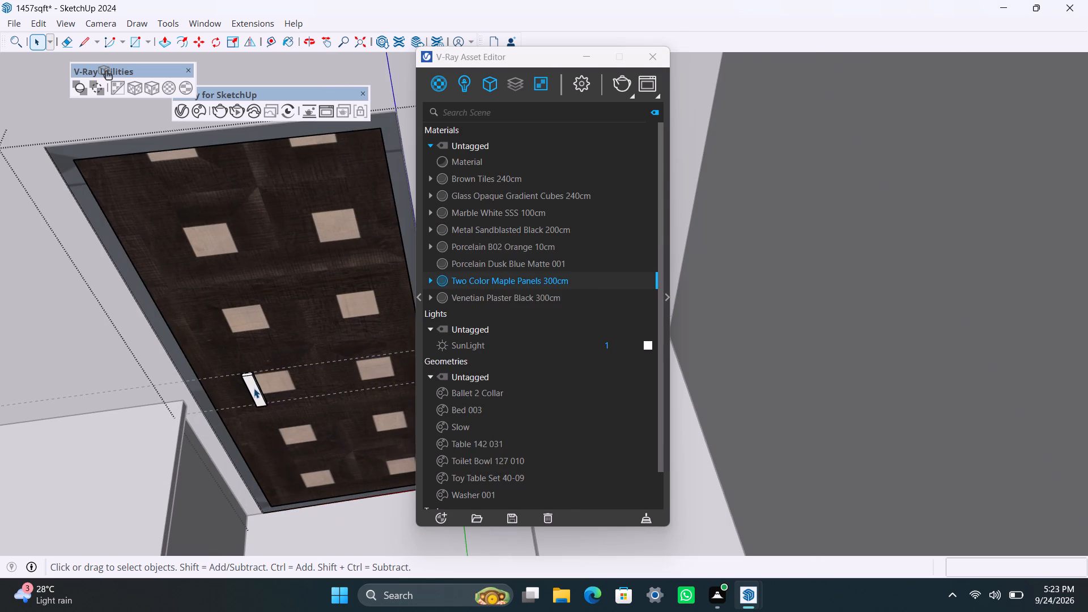
click(253, 388)
click(244, 389)
triple_click(252, 386)
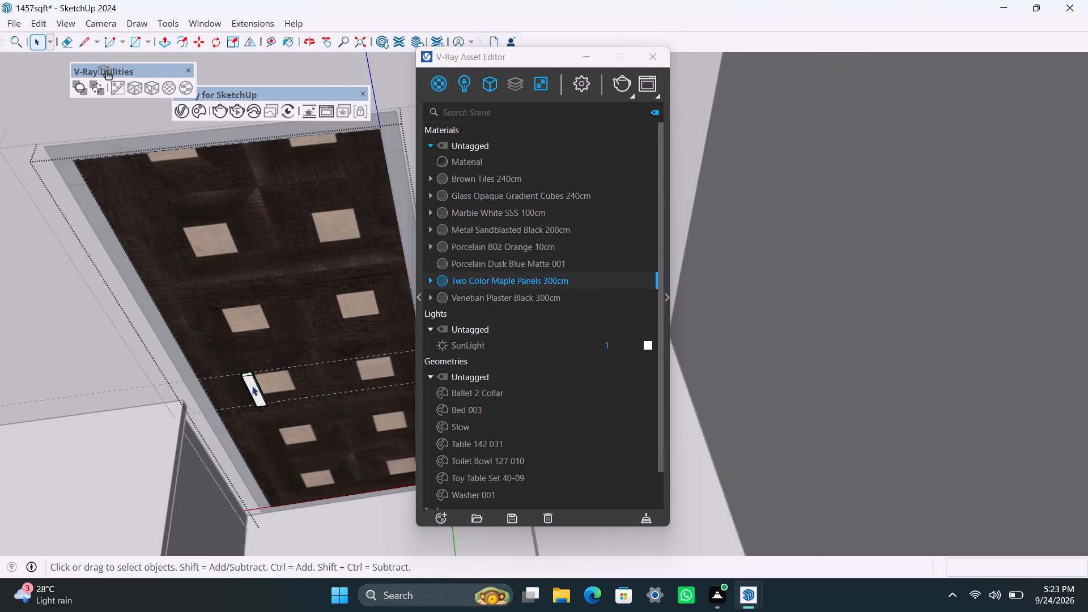
click(530, 234)
right_click(530, 234)
click(559, 278)
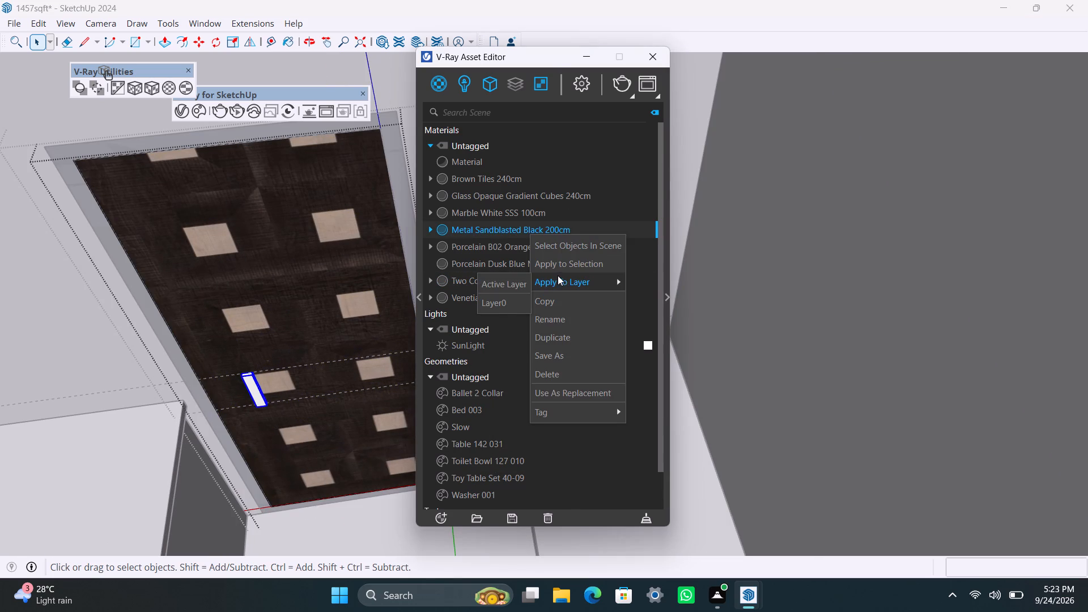
click(560, 268)
scroll(358, 394, down, 20)
scroll(358, 394, down, 8)
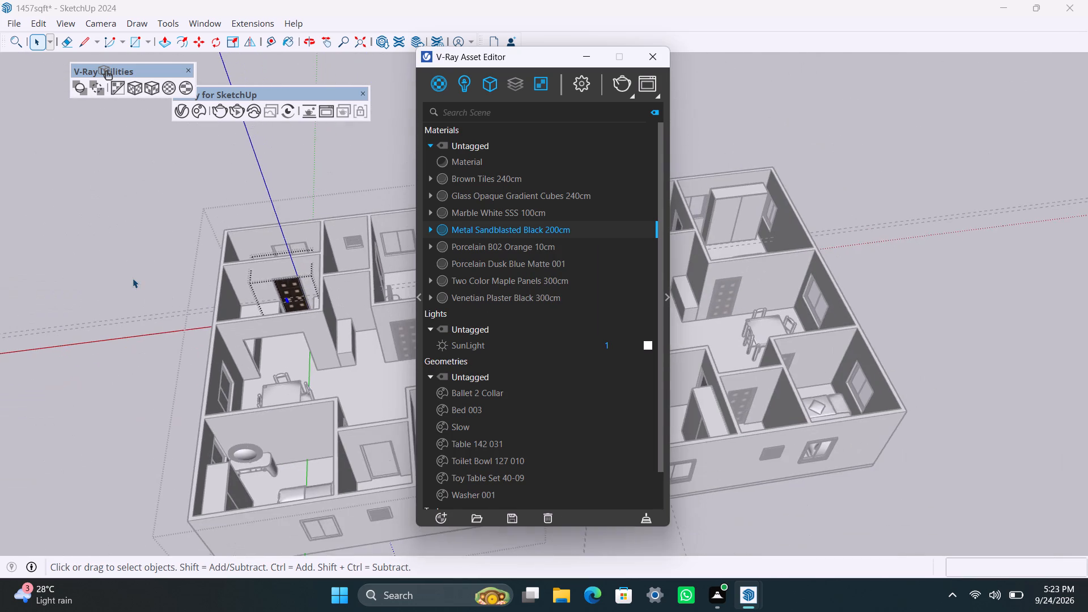
triple_click(131, 275)
triple_click(131, 274)
scroll(228, 406, down, 4)
shift+middle_drag(243, 403, 215, 303)
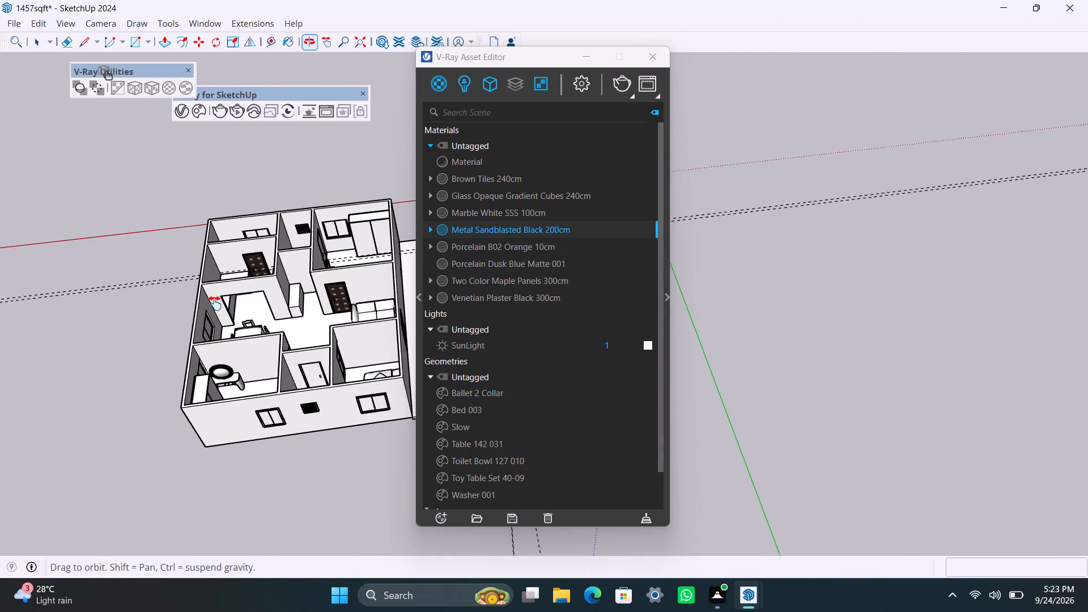
Apply the Metal Sandblasted Black 200cm material to the frame of the door beside the round-mirror dressing table, with bounding-box-fitted cubic projection.
shift+middle_drag(215, 303, 214, 304)
scroll(256, 297, up, 4)
middle_drag(253, 325, 532, 342)
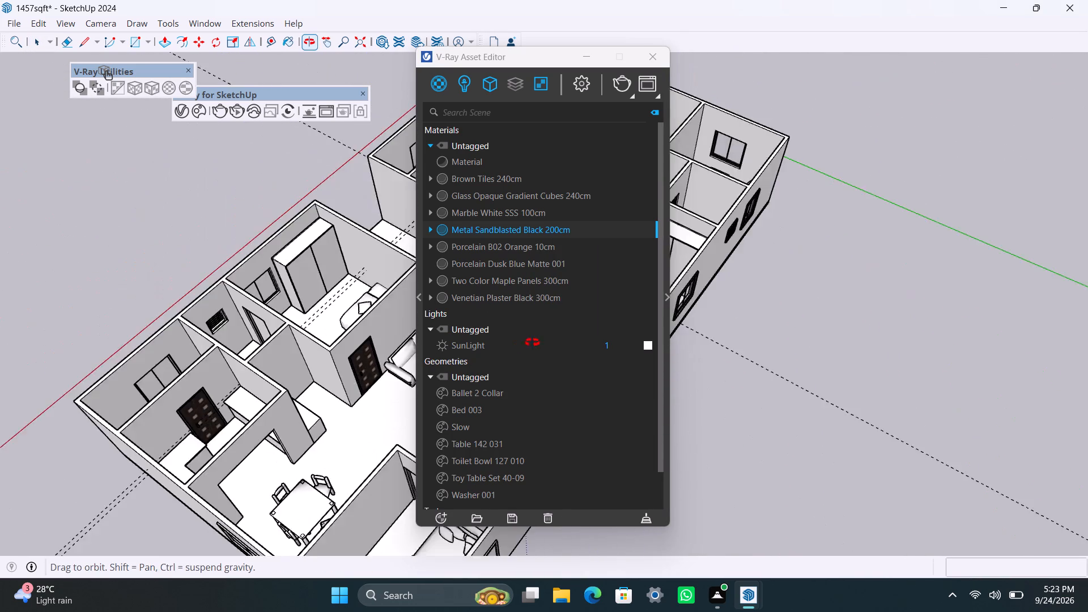
middle_drag(532, 342, 551, 338)
scroll(275, 405, down, 1)
middle_drag(345, 365, 12, 370)
scroll(158, 285, down, 2)
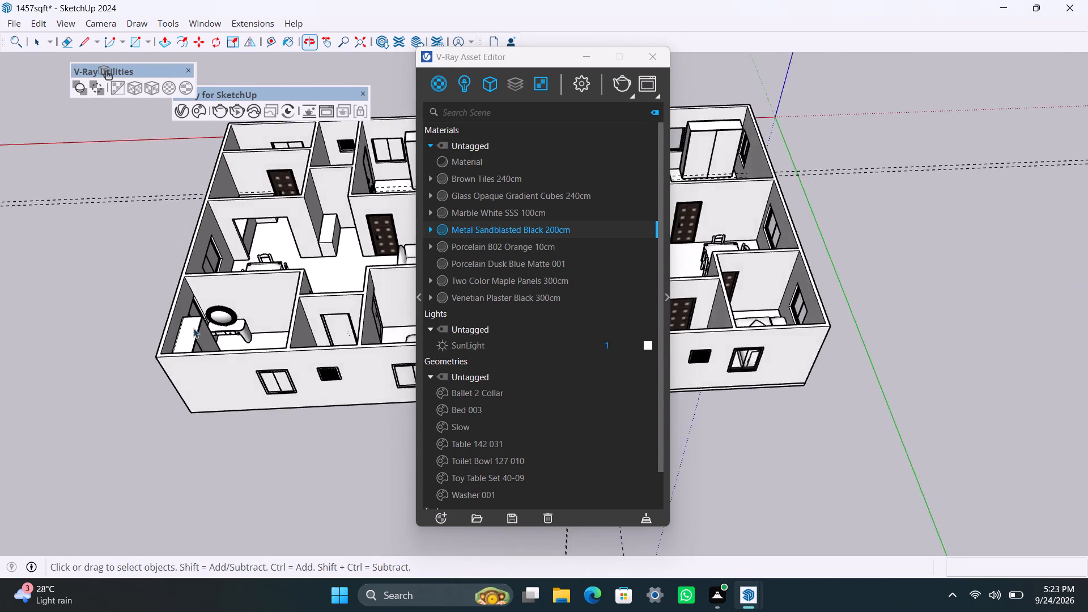
scroll(193, 328, down, 3)
middle_drag(277, 381, 0, 410)
scroll(246, 259, down, 4)
shift+middle_drag(286, 295, 113, 576)
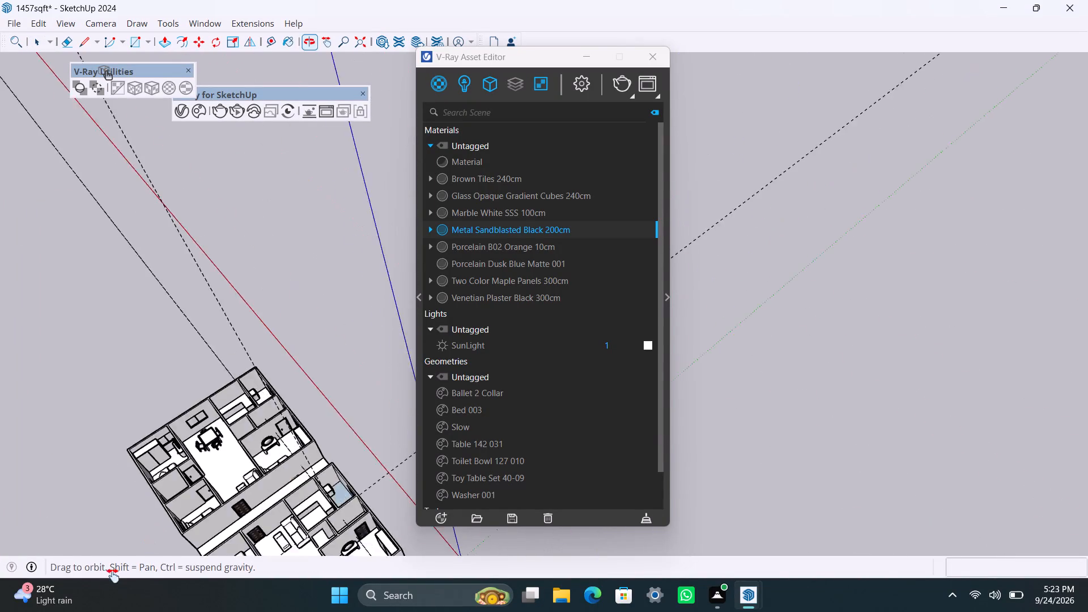
shift+middle_drag(113, 576, 107, 568)
middle_drag(179, 468, 270, 299)
scroll(304, 348, up, 14)
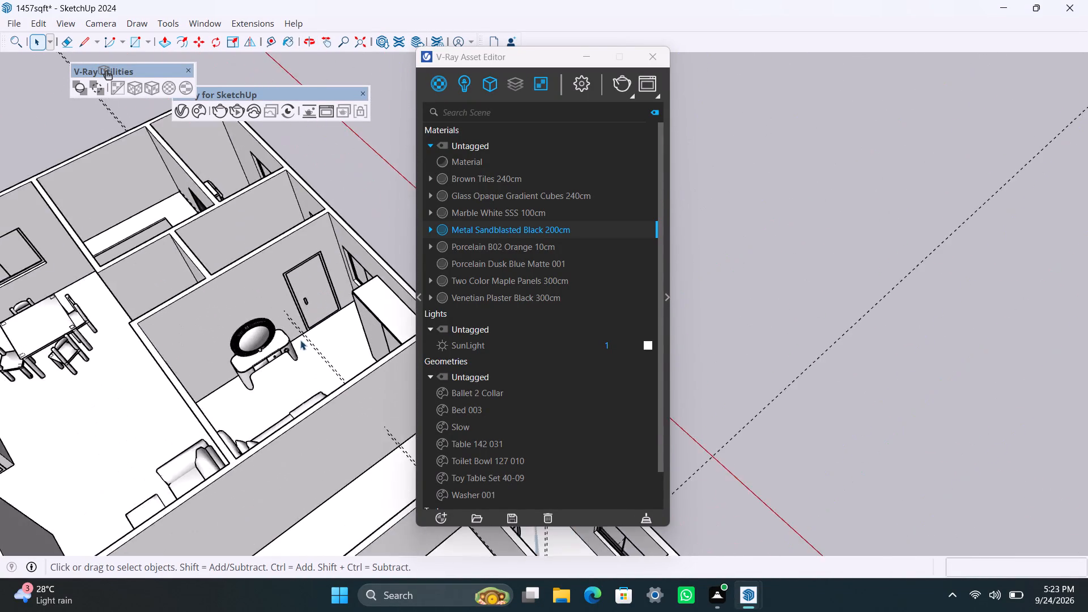
middle_drag(303, 351, 189, 330)
scroll(265, 279, up, 4)
middle_drag(305, 257, 271, 329)
scroll(288, 320, up, 3)
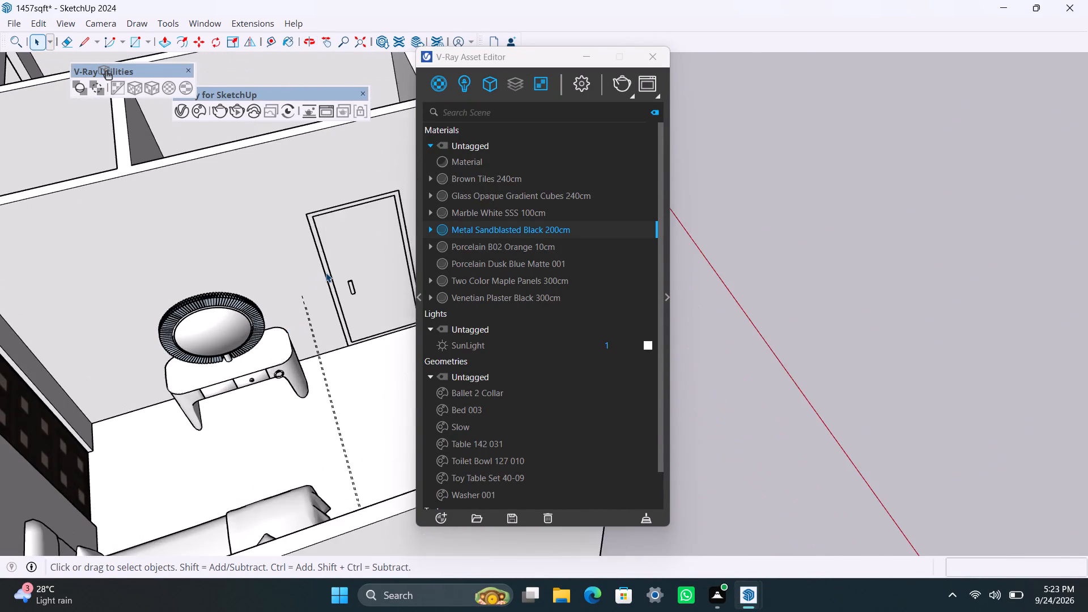
scroll(326, 273, up, 6)
middle_drag(330, 292, 231, 355)
scroll(235, 350, up, 3)
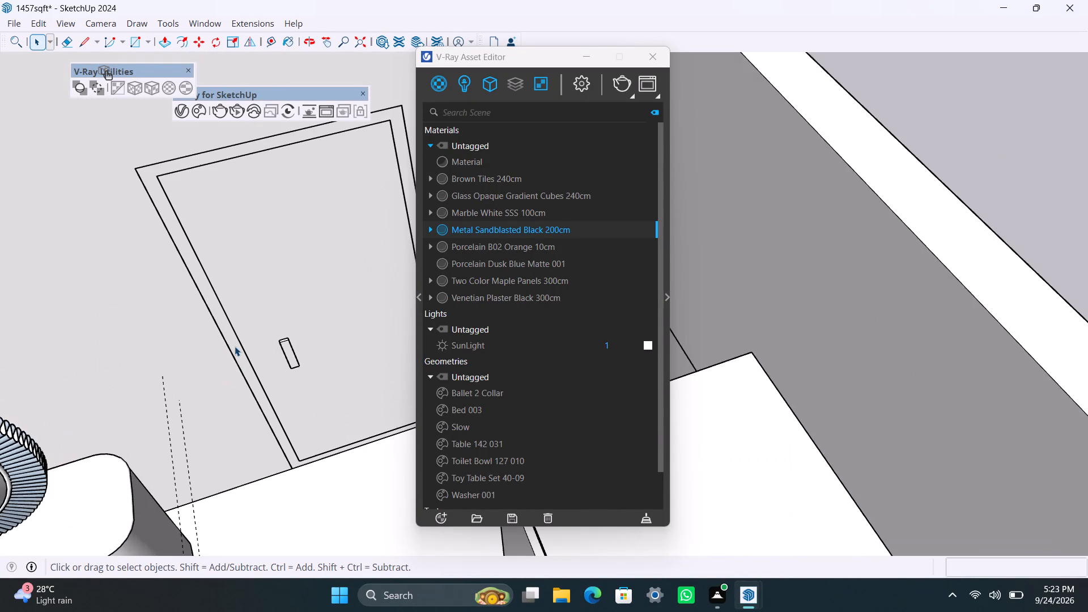
triple_click(233, 345)
double_click(233, 345)
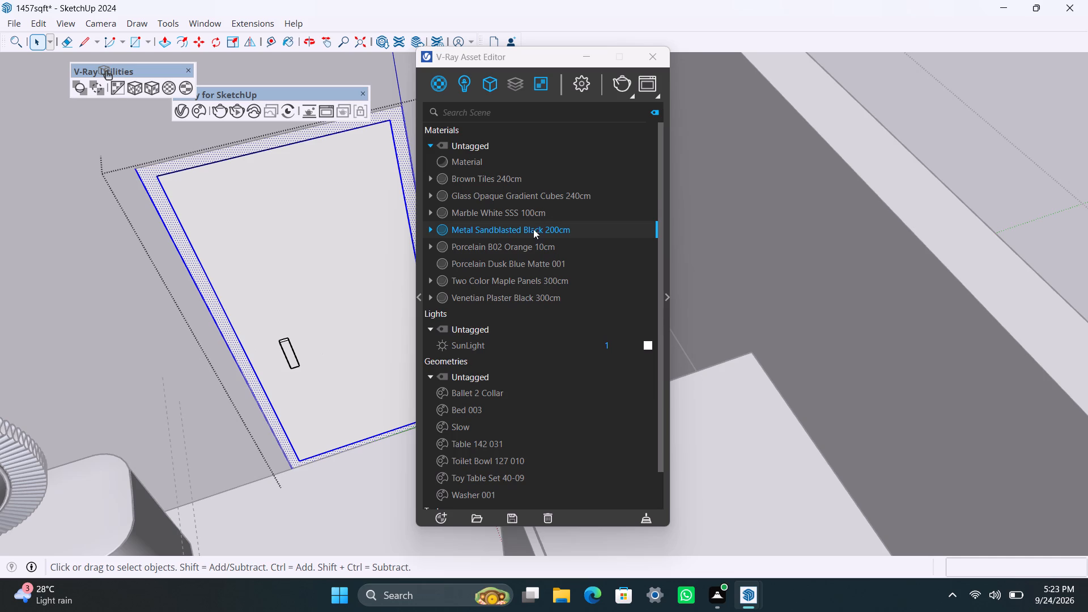
right_click(533, 232)
click(548, 263)
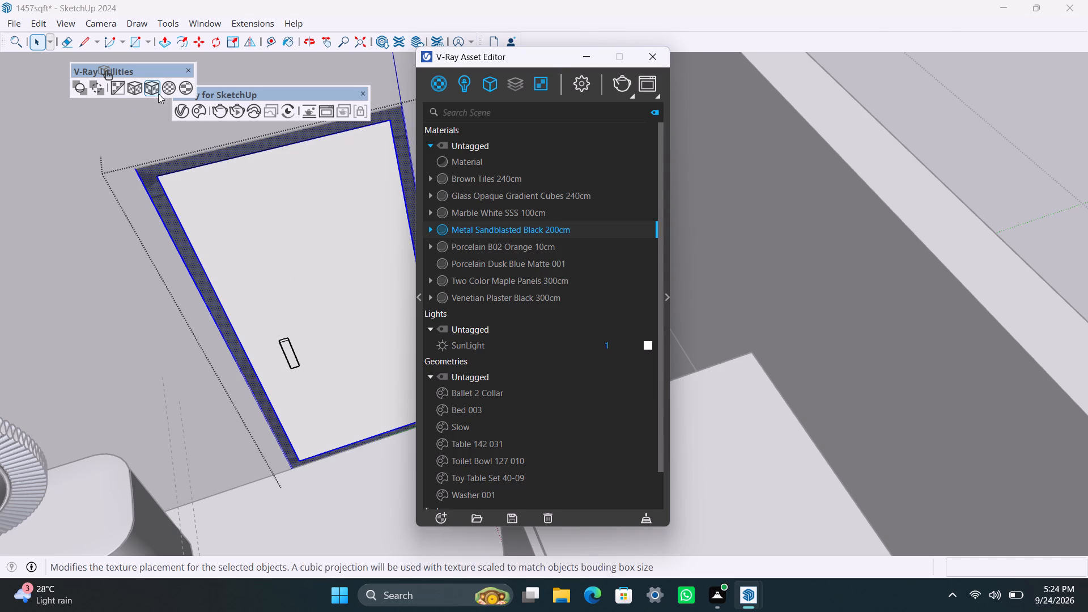
click(158, 92)
click(340, 371)
Apply the Two Color Maple Panels 300cm material to the panel of the door beside the dressing table.
triple_click(260, 309)
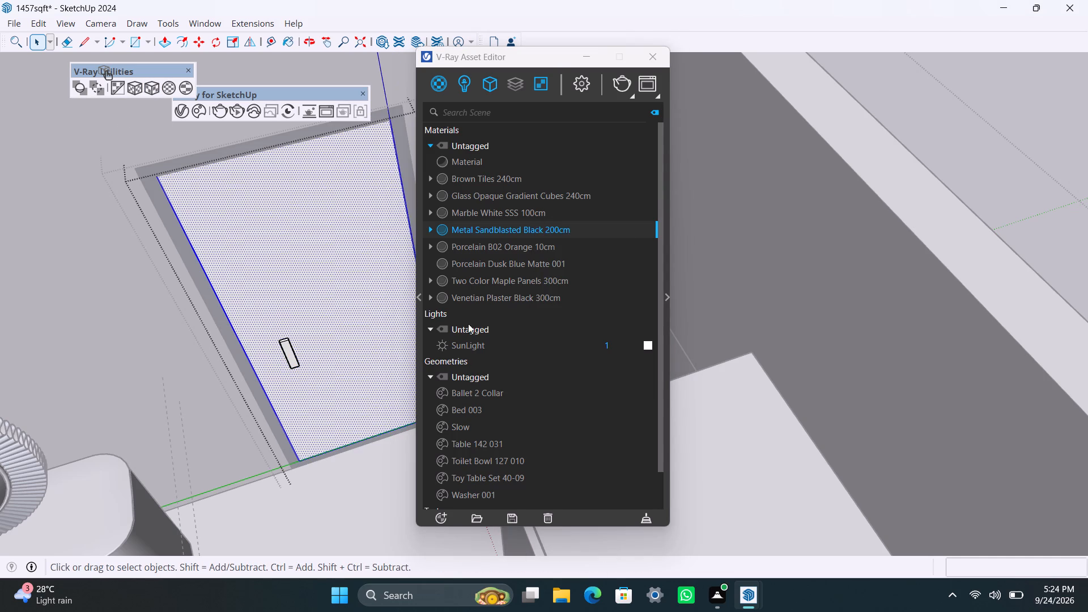
click(502, 284)
right_click(502, 284)
click(518, 316)
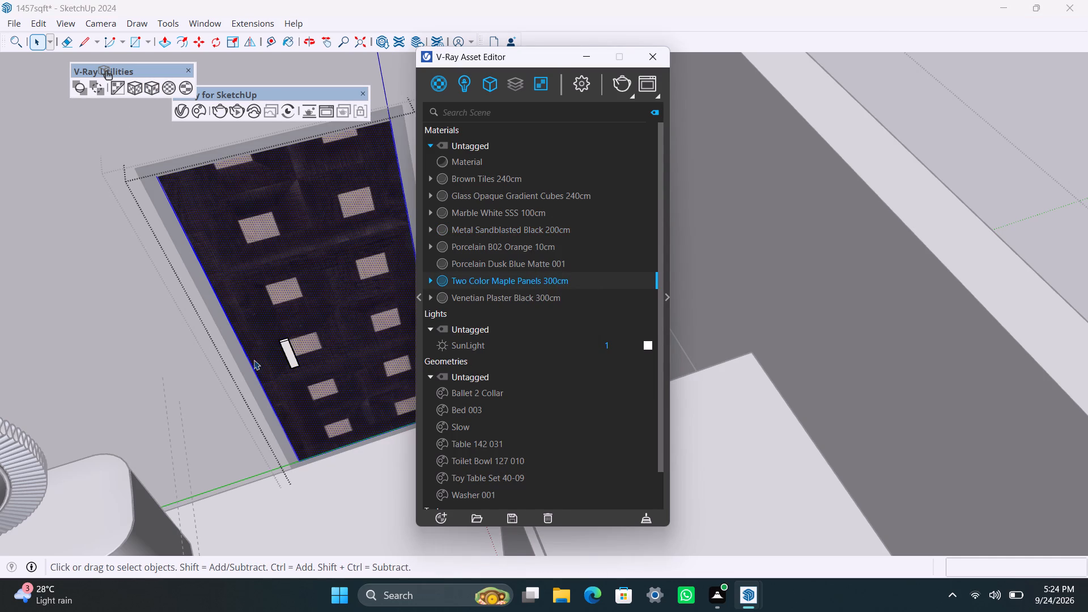
click(372, 496)
Apply the Metal Sandblasted Black 200cm material to the handle of the door beside the dressing table and exit the open groups.
triple_click(287, 349)
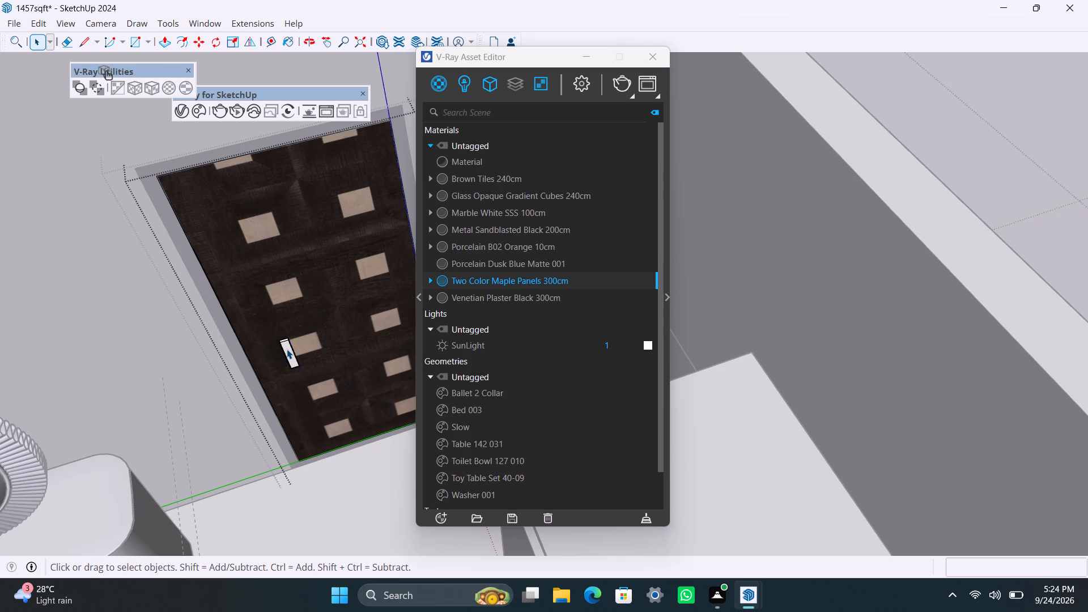
click(477, 237)
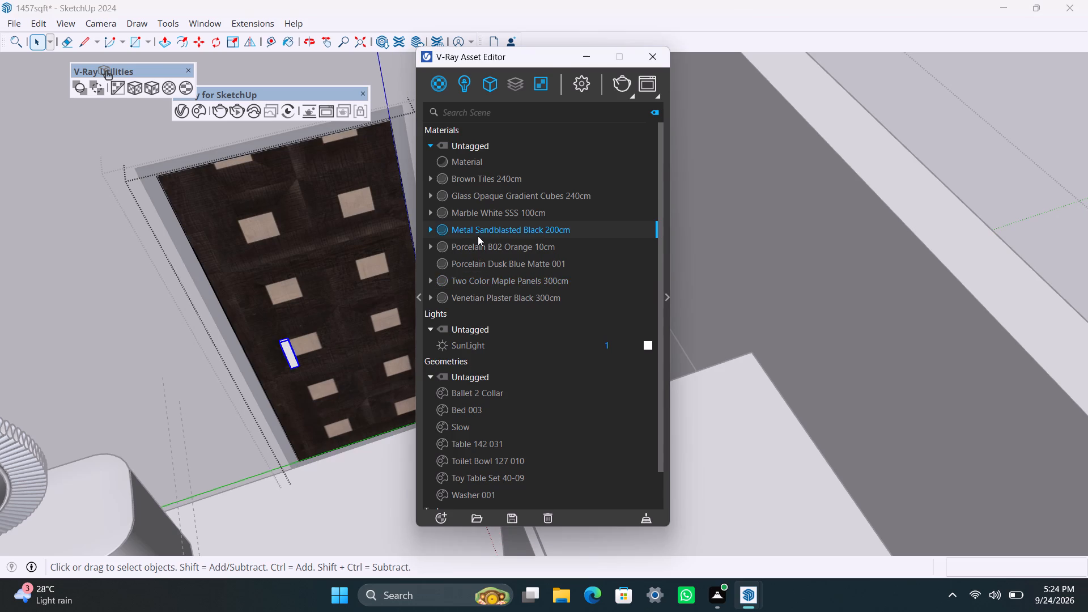
right_click(478, 234)
click(500, 257)
scroll(371, 326, down, 12)
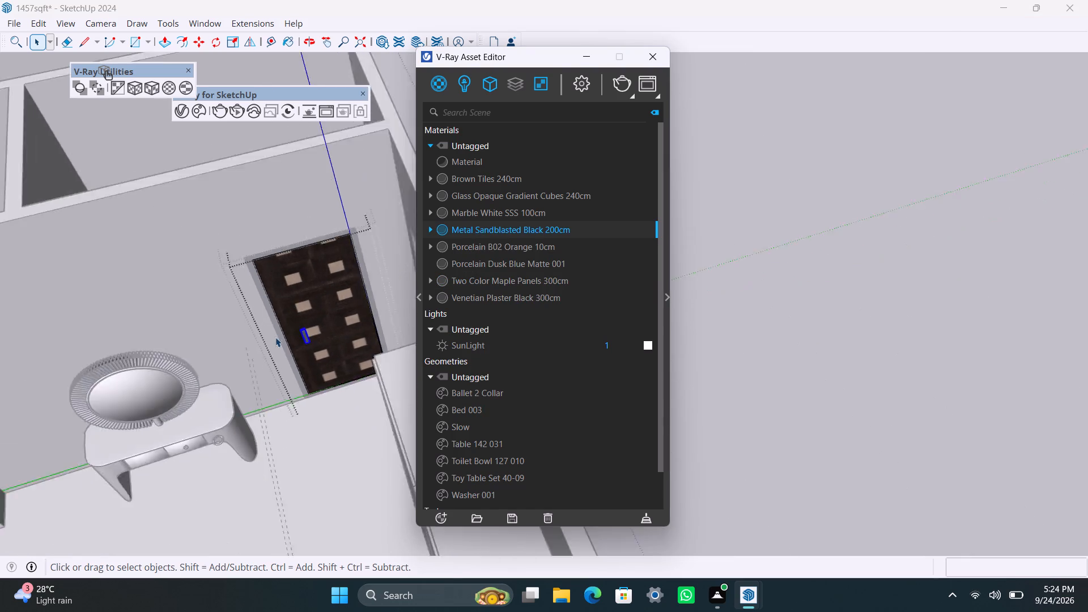
scroll(275, 337, down, 5)
middle_drag(269, 373, 375, 298)
scroll(256, 343, down, 6)
scroll(72, 273, down, 3)
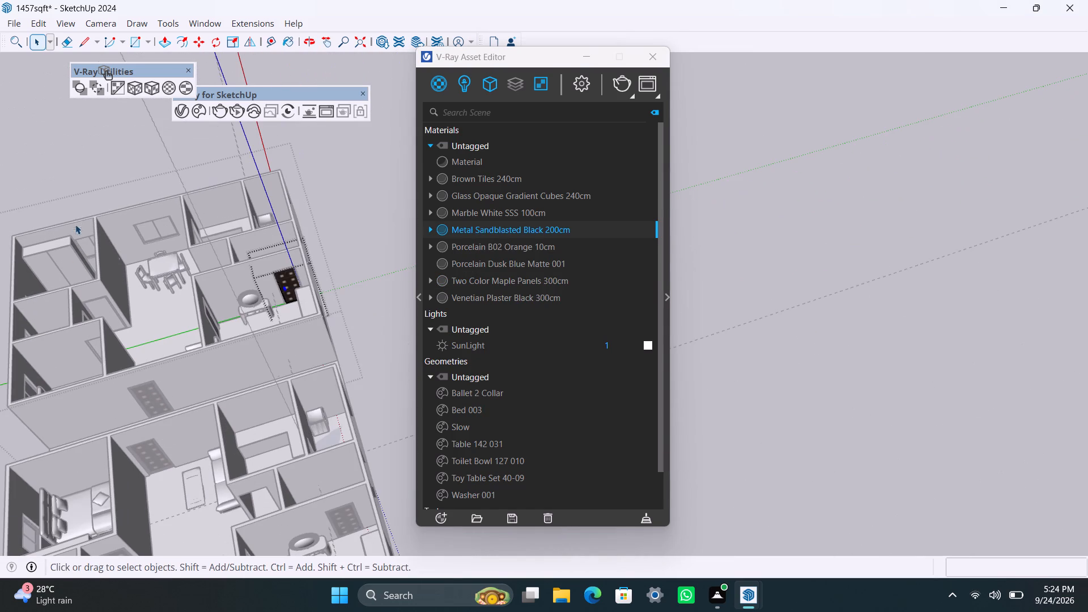
triple_click(55, 176)
double_click(55, 175)
drag(54, 173, 54, 185)
Apply Metal Sandblasted Black 200cm to the wardrobe bedroom's door frame in the passage off the dining area, with bounding-box-fitted cubic projection.
scroll(95, 388, up, 3)
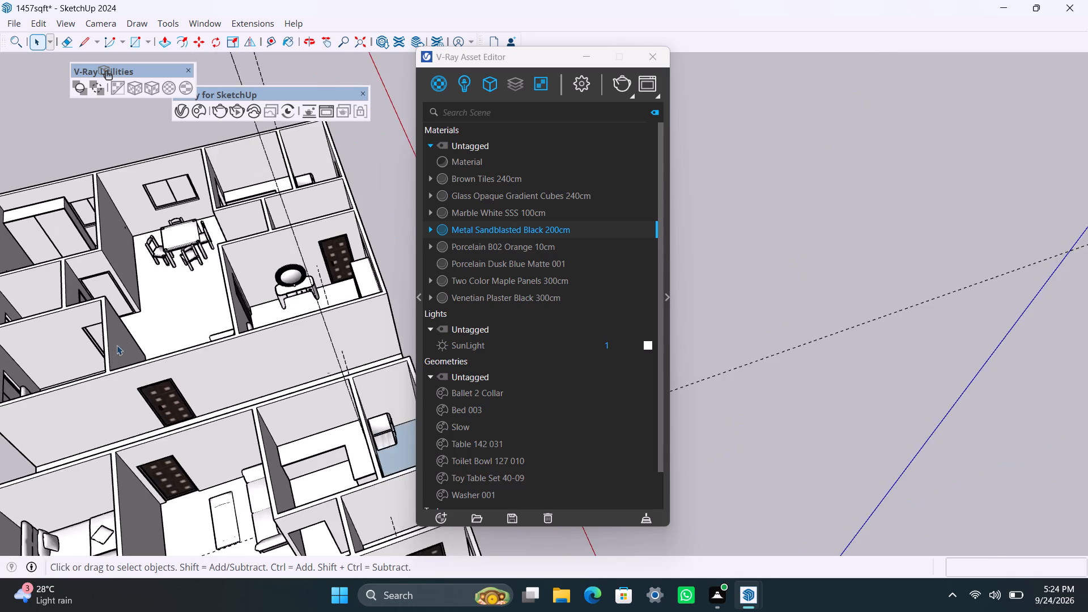
middle_drag(121, 346, 235, 385)
scroll(222, 369, up, 7)
middle_drag(216, 339, 226, 477)
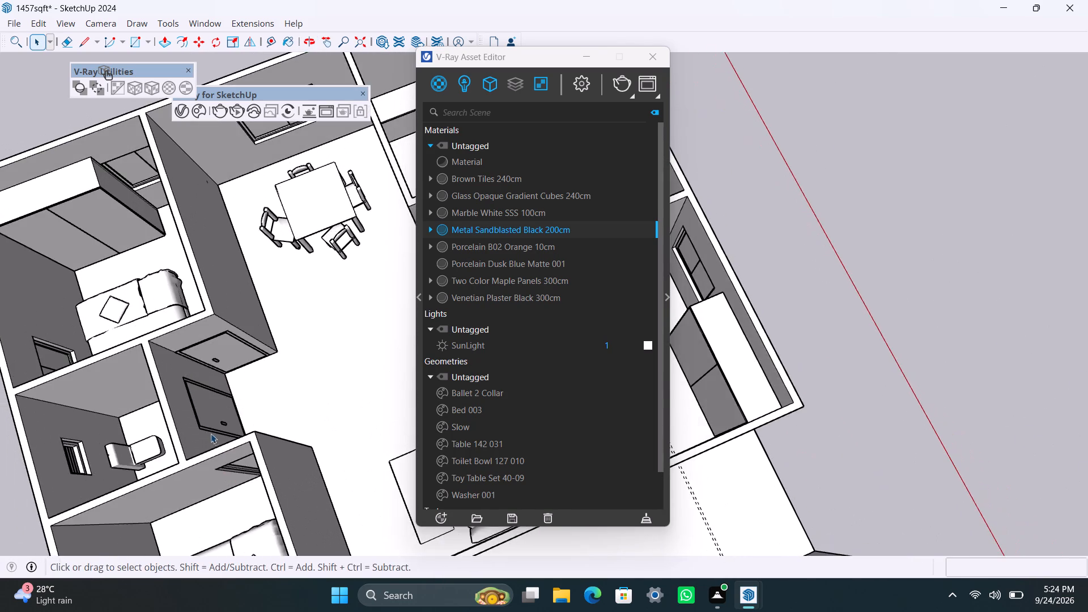
scroll(182, 380, up, 3)
middle_drag(180, 376, 206, 304)
scroll(222, 404, up, 4)
shift+middle_drag(223, 386, 170, 345)
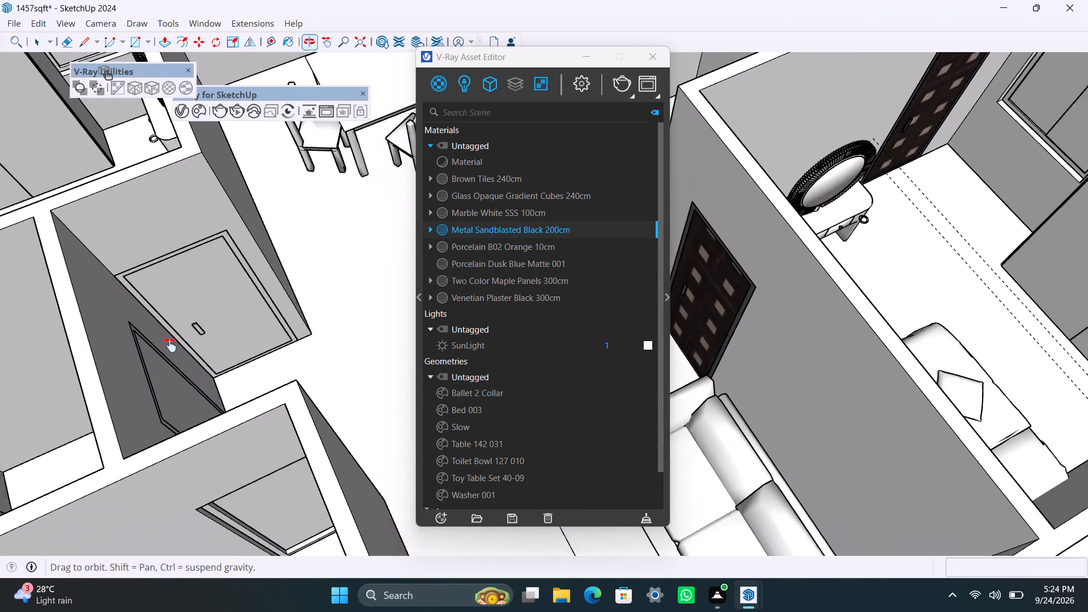
shift+middle_drag(170, 345, 170, 345)
middle_drag(169, 336, 108, 369)
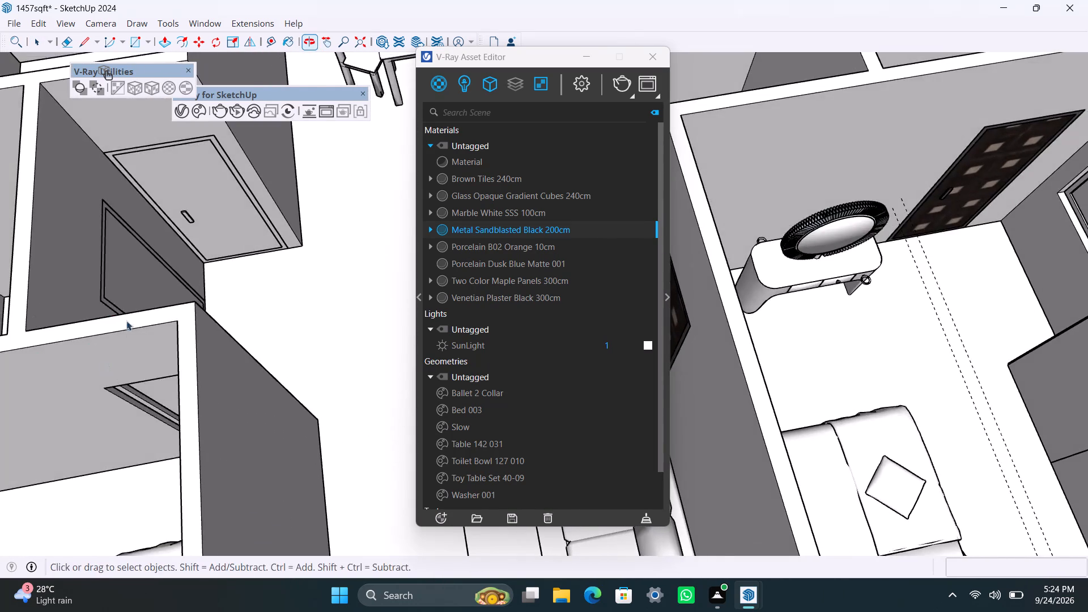
scroll(129, 320, down, 4)
shift+middle_drag(163, 307, 268, 311)
scroll(249, 277, up, 4)
middle_drag(238, 243, 237, 187)
scroll(237, 187, up, 2)
shift+middle_drag(240, 209, 245, 330)
scroll(244, 312, up, 4)
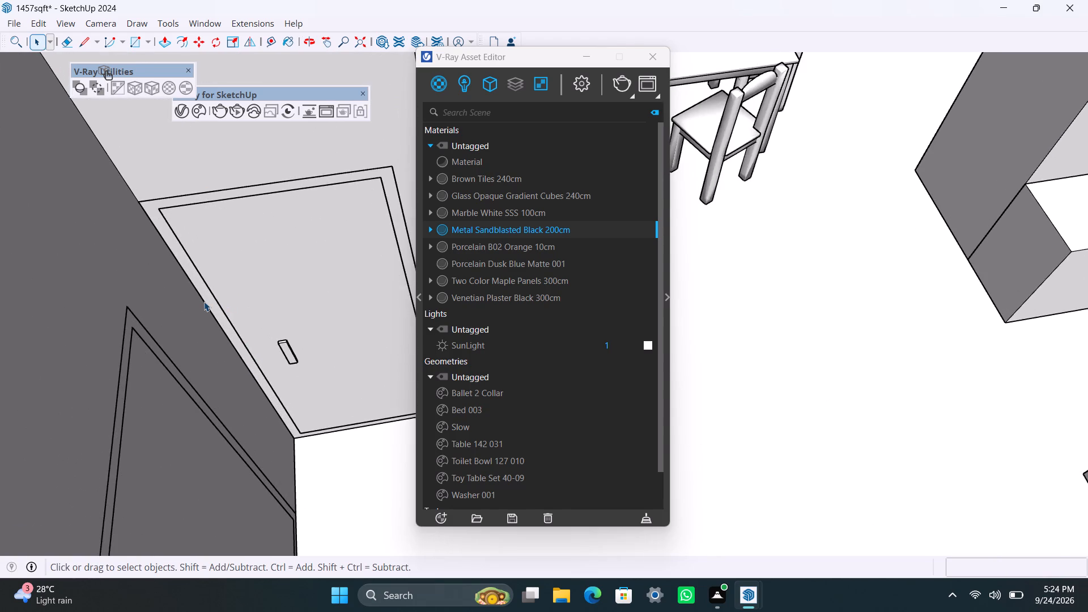
scroll(204, 301, down, 4)
scroll(204, 301, up, 2)
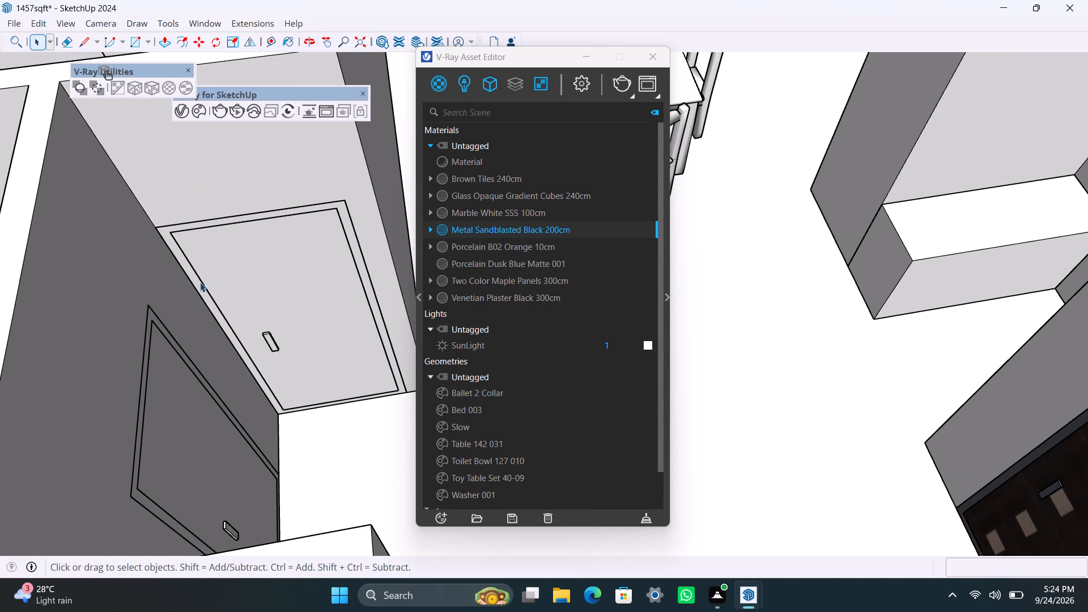
triple_click(195, 280)
click(195, 280)
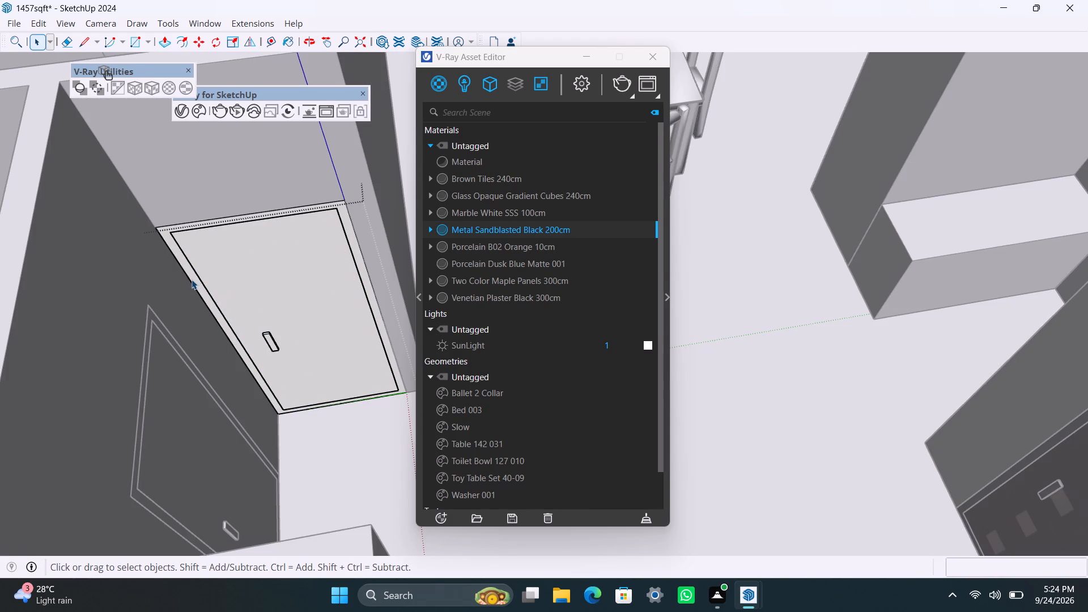
click(192, 279)
double_click(192, 279)
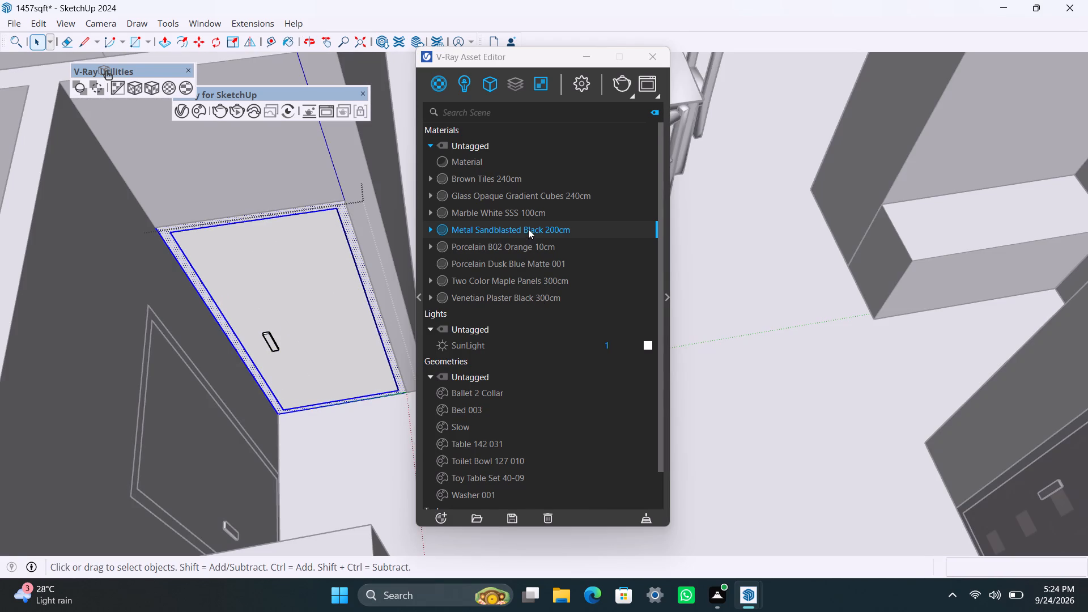
right_click(528, 229)
click(542, 254)
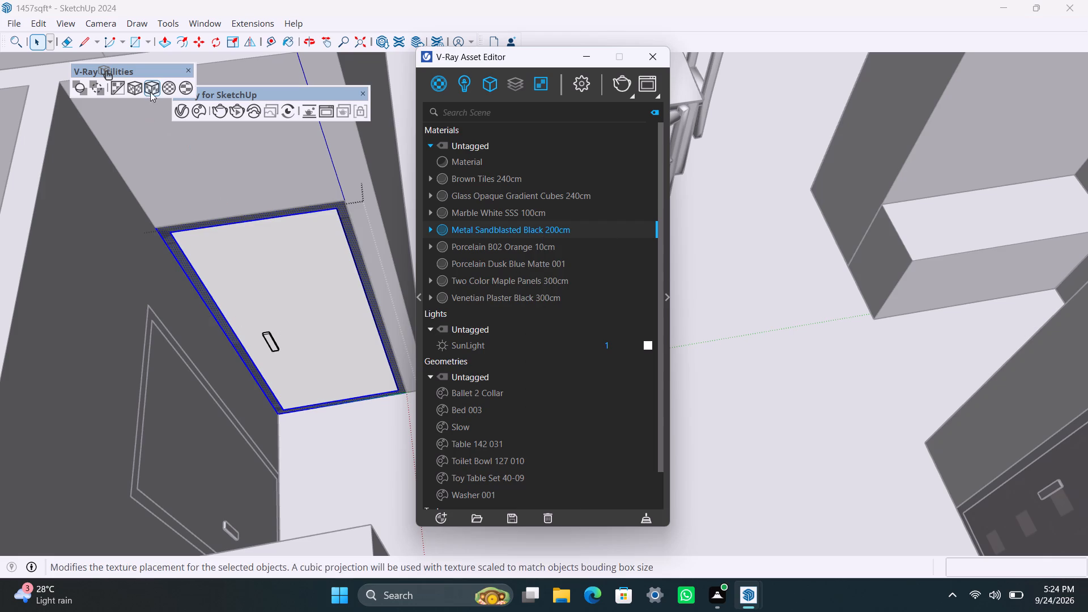
click(150, 92)
Apply the Two Color Maple Panels 300cm material to the panel of the same passage door.
triple_click(235, 298)
click(235, 297)
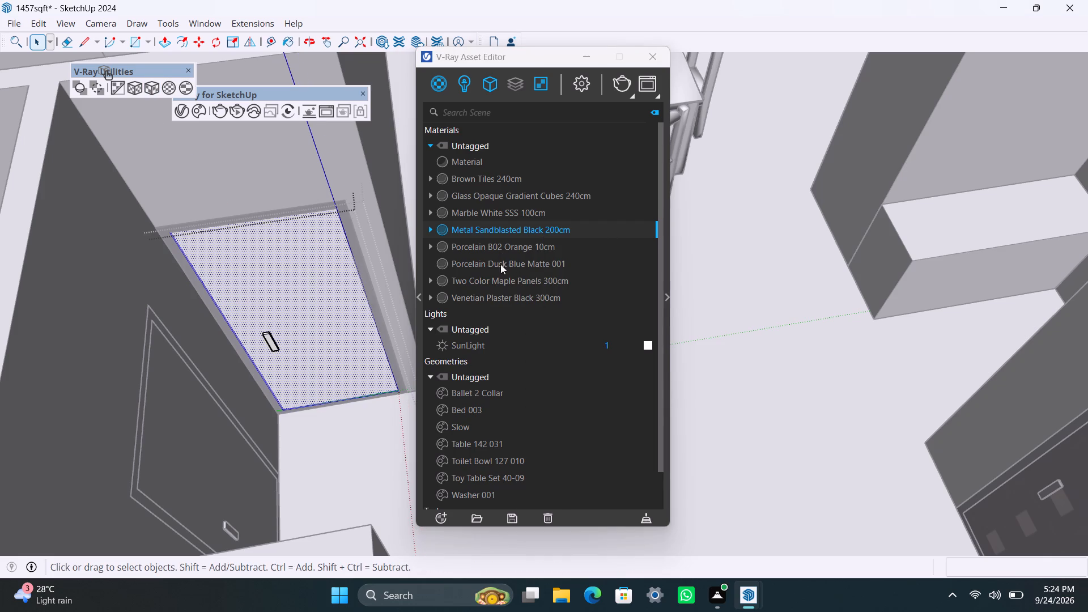
click(499, 282)
right_click(498, 281)
click(533, 311)
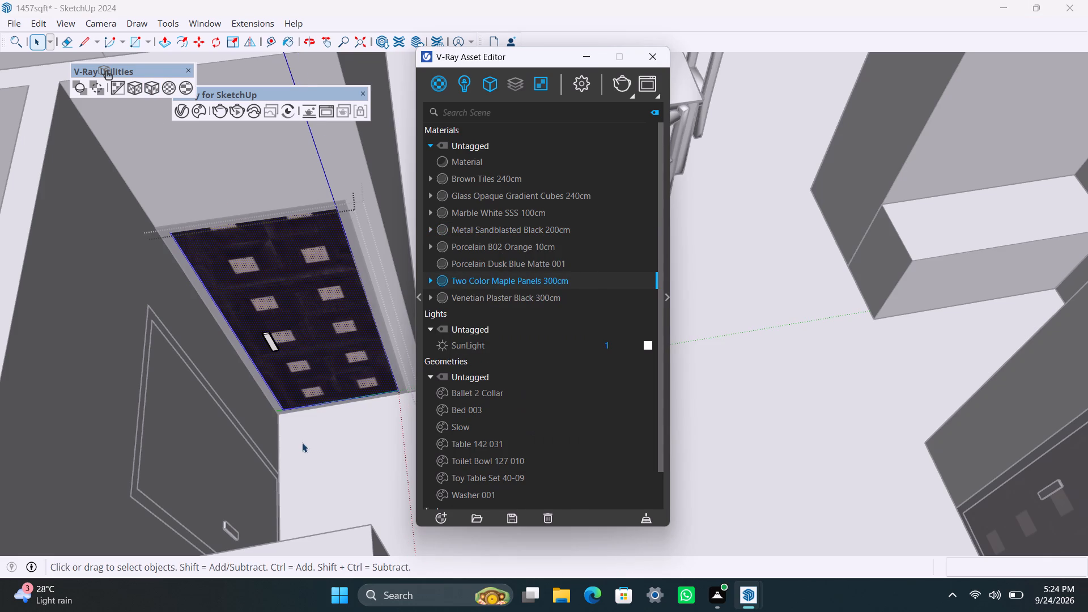
click(303, 443)
Apply the Metal Sandblasted Black 200cm material to the passage door's handle and exit the open groups.
scroll(266, 336, up, 4)
click(266, 336)
double_click(266, 337)
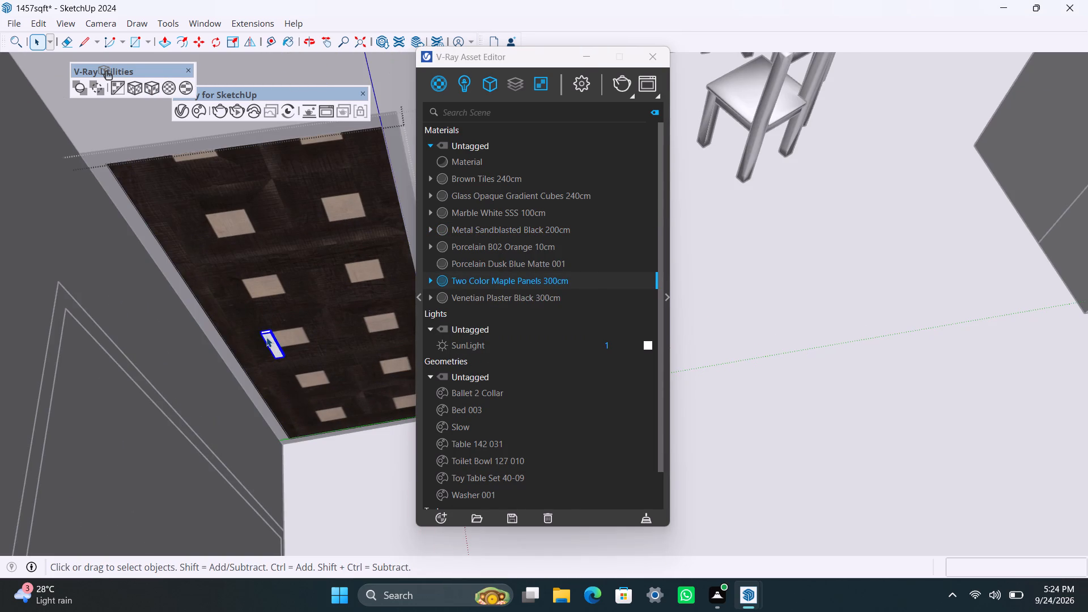
click(507, 235)
right_click(505, 234)
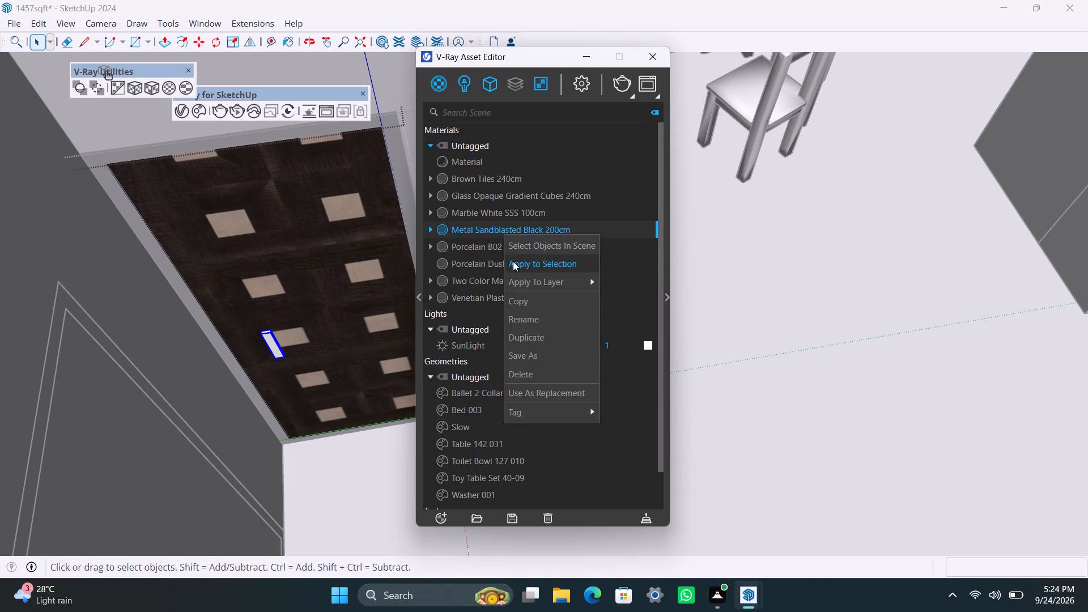
click(513, 261)
scroll(321, 338, down, 20)
scroll(321, 338, down, 6)
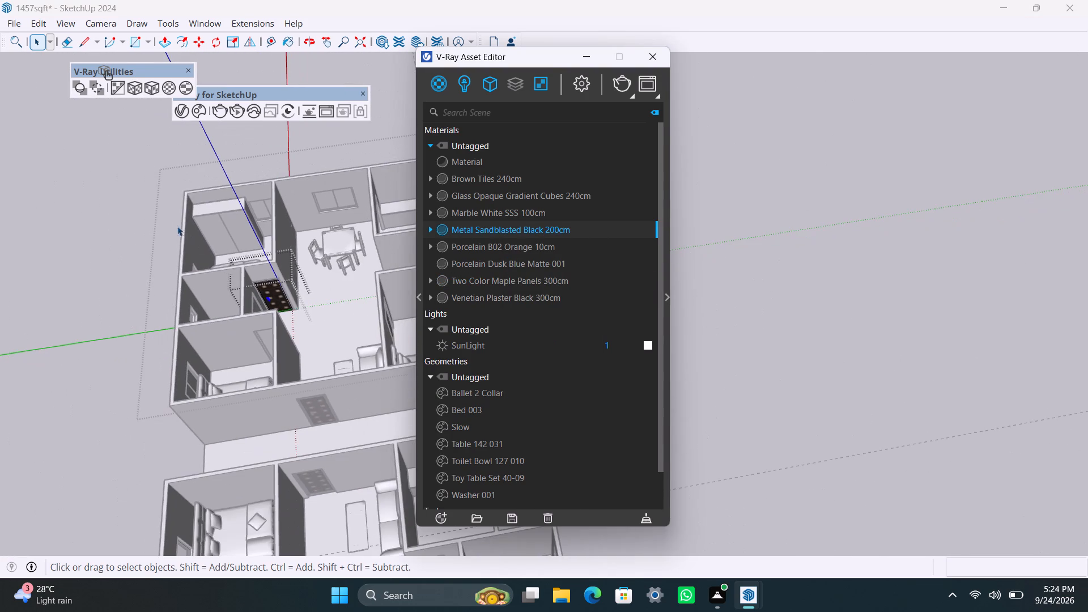
triple_click(93, 177)
triple_click(92, 176)
Apply Metal Sandblasted Black 200cm to the bathroom door frame in the recess off the living-dining area, with bounding-box-fitted cubic projection.
scroll(297, 384, up, 3)
middle_drag(279, 322, 273, 334)
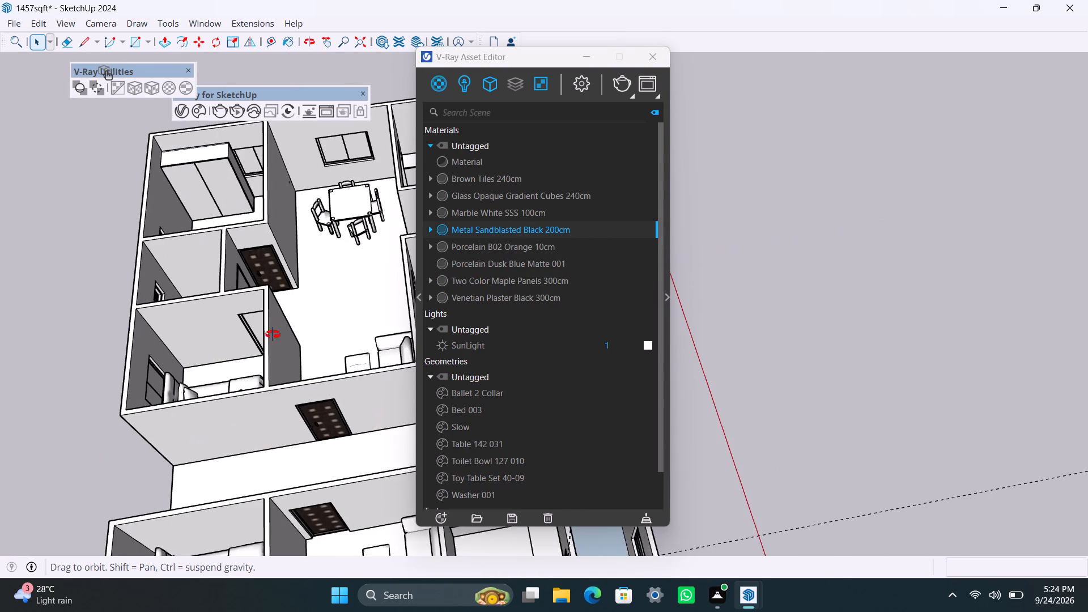
middle_drag(273, 334, 16, 356)
scroll(127, 346, down, 4)
middle_drag(287, 362, 84, 384)
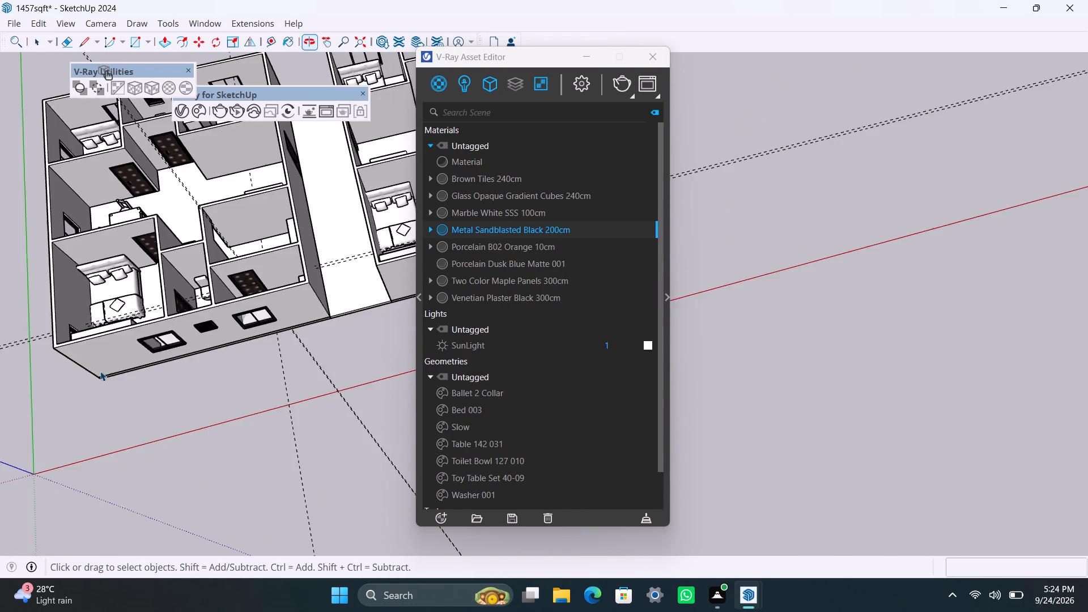
scroll(141, 331, down, 3)
shift+middle_drag(190, 332, 130, 507)
scroll(253, 397, up, 12)
middle_drag(331, 263, 282, 305)
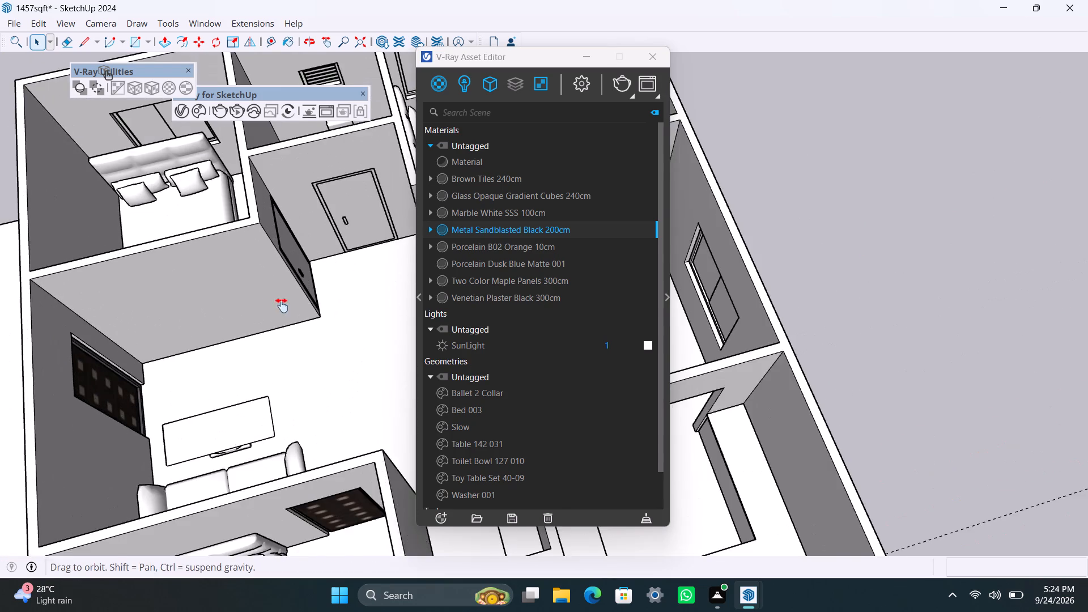
middle_drag(282, 305, 266, 314)
scroll(264, 312, up, 7)
middle_drag(267, 283, 247, 307)
scroll(246, 301, up, 2)
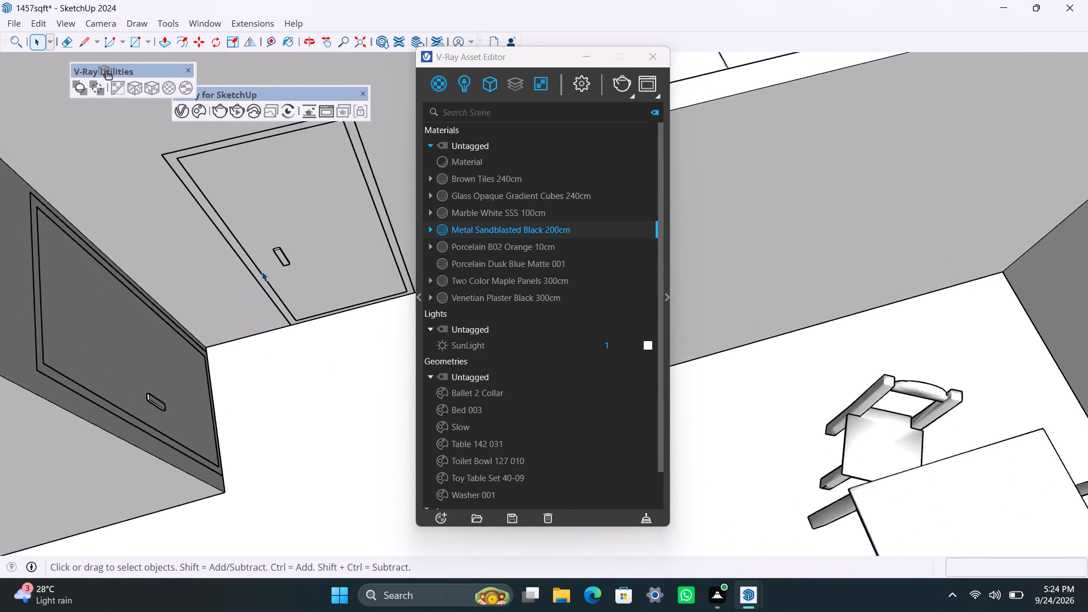
scroll(262, 271, up, 3)
middle_drag(255, 278, 241, 223)
scroll(270, 265, down, 4)
middle_drag(291, 324, 279, 358)
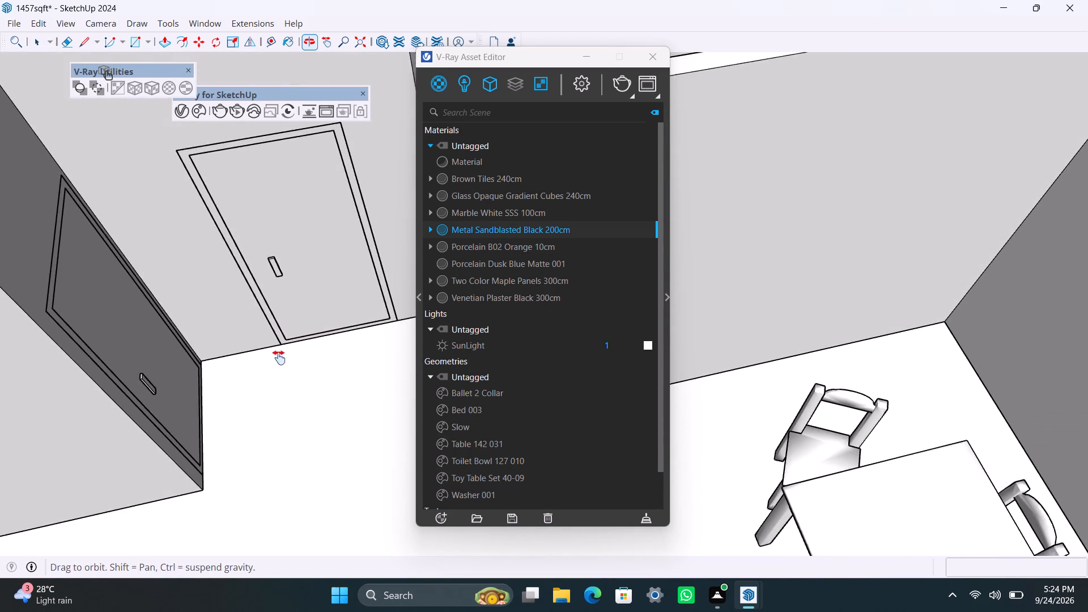
middle_drag(279, 358, 273, 368)
scroll(255, 334, up, 4)
scroll(254, 316, down, 4)
scroll(253, 315, up, 2)
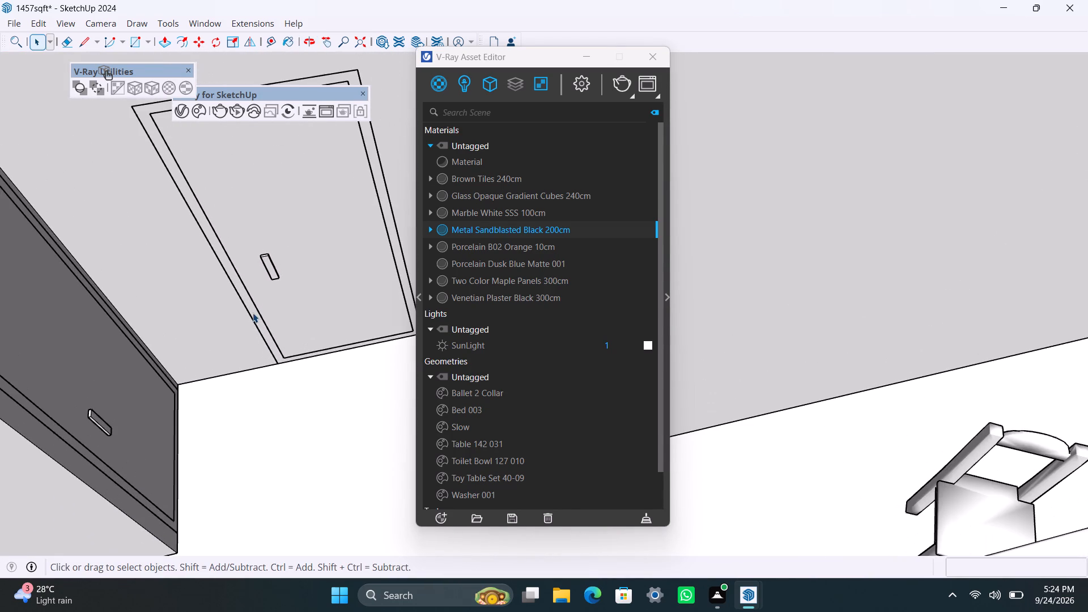
triple_click(253, 313)
triple_click(253, 312)
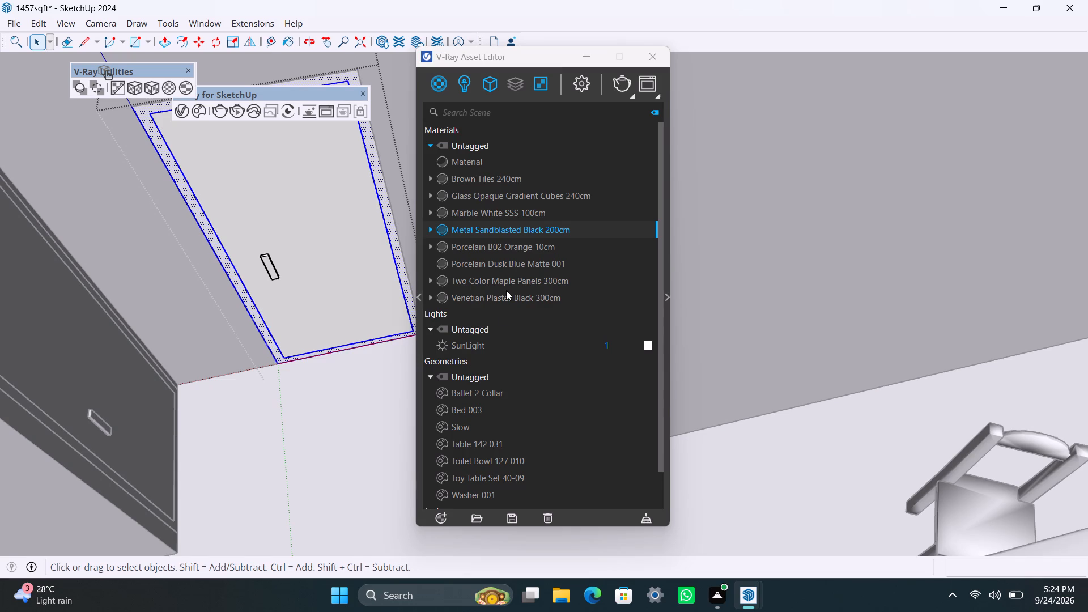
right_click(505, 231)
click(513, 253)
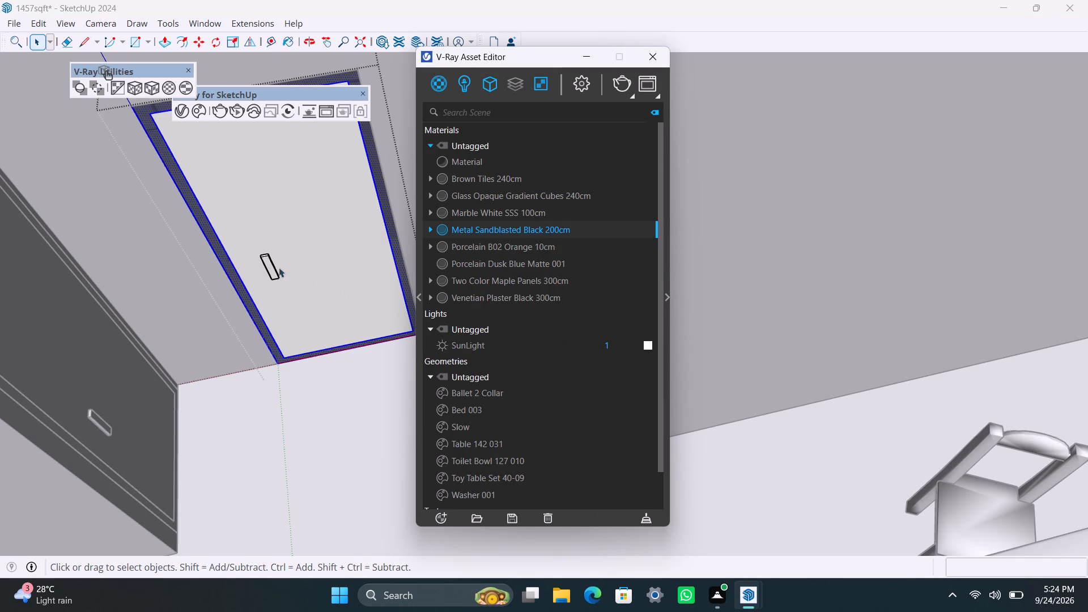
click(156, 91)
click(284, 370)
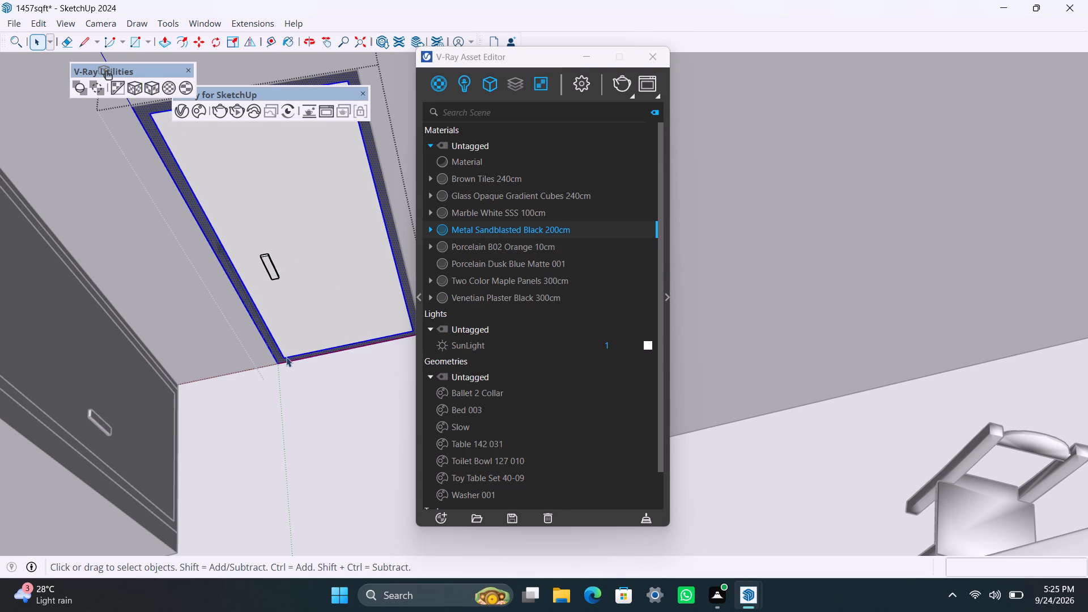
Apply the Two Color Maple Panels 300cm material to the panel of the same bathroom door.
triple_click(300, 309)
double_click(300, 309)
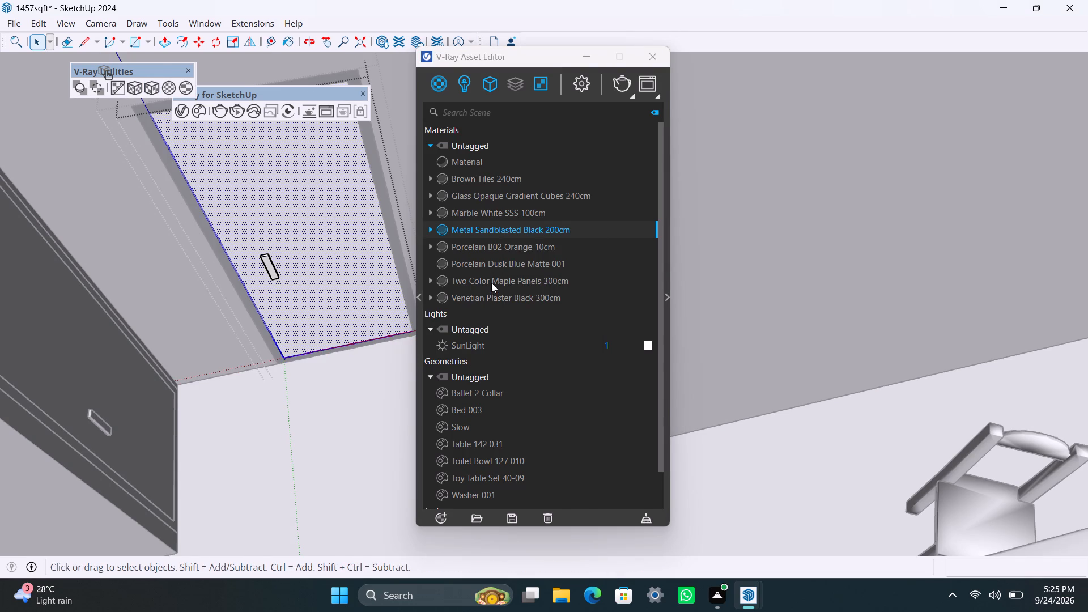
click(491, 283)
right_click(491, 283)
click(518, 307)
click(348, 441)
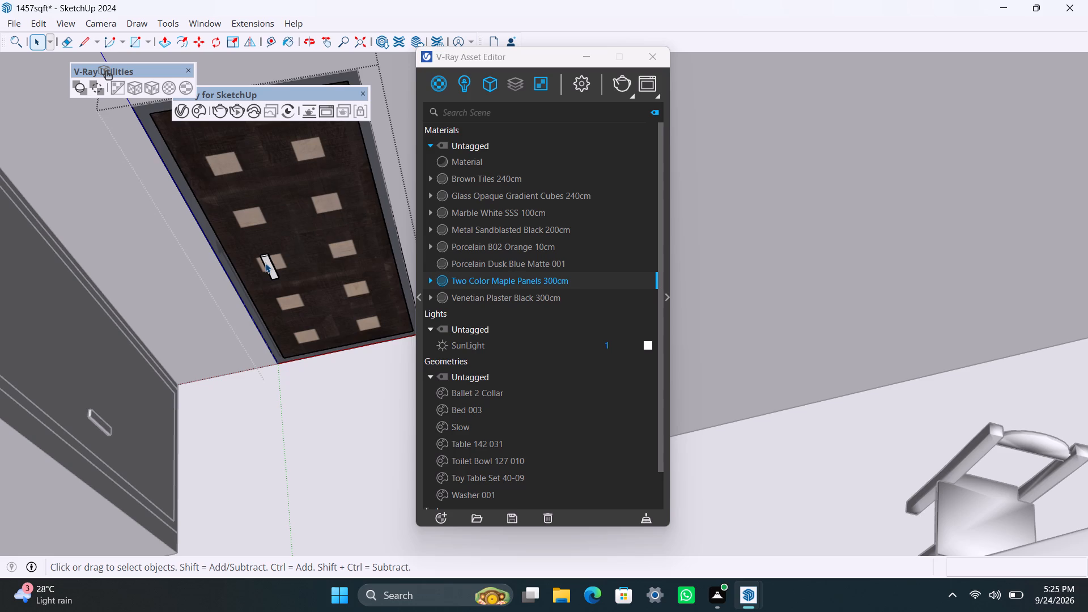
Apply the Metal Sandblasted Black 200cm material to the bathroom door's handle and exit the open groups.
click(265, 263)
double_click(265, 263)
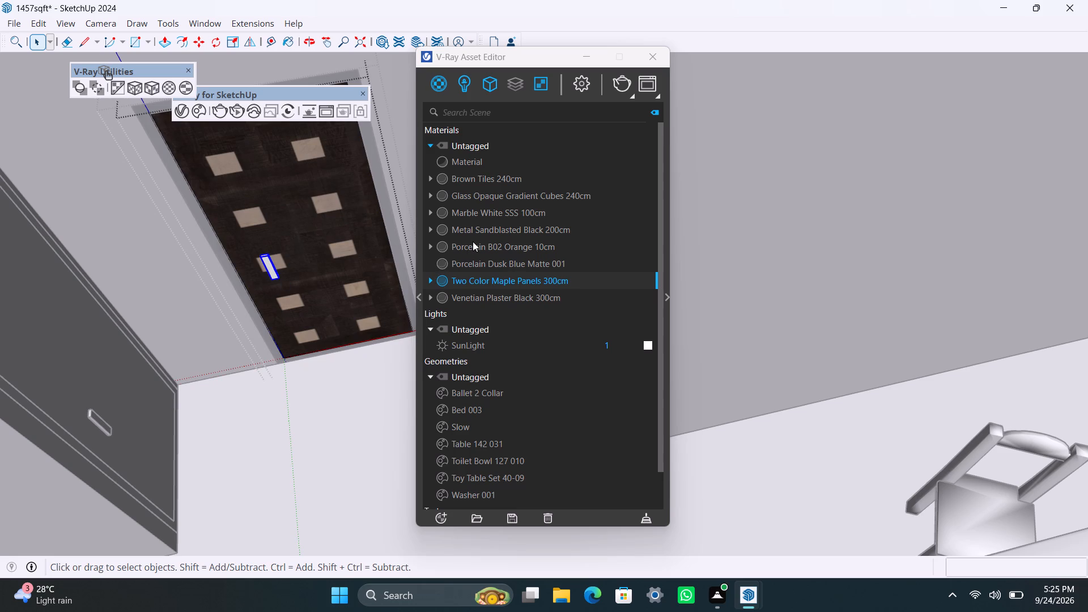
click(474, 236)
right_click(473, 233)
click(498, 257)
click(281, 450)
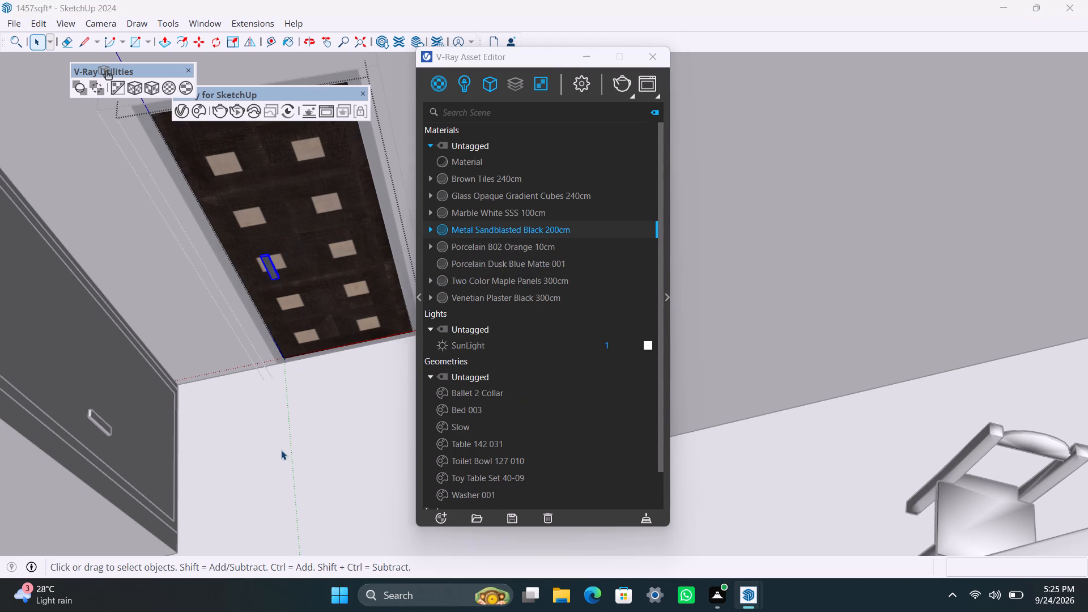
scroll(265, 432, down, 16)
triple_click(181, 162)
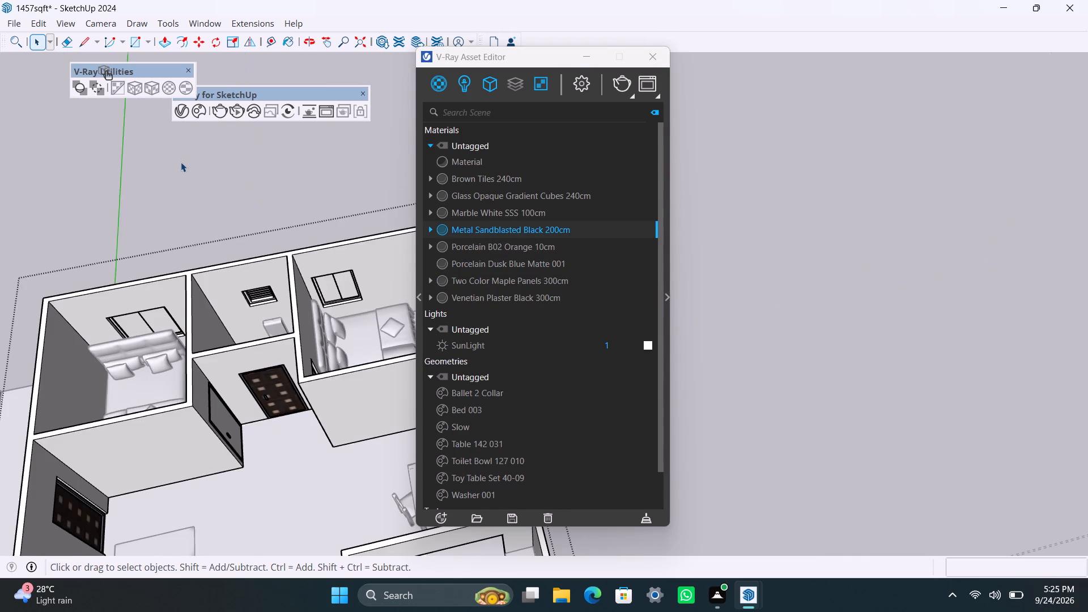
click(181, 162)
Apply Metal Sandblasted Black 200cm to the frame of the bedroom door adjoining the bathroom door in the recess, with bounding-box-fitted cubic projection.
scroll(290, 437, down, 2)
middle_drag(290, 437, 0, 499)
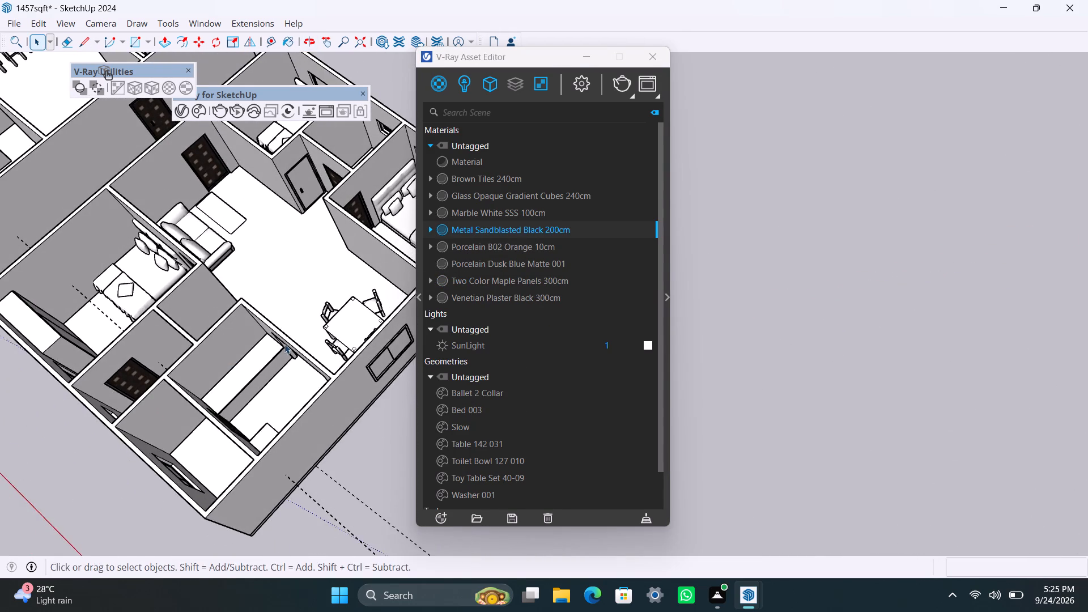
scroll(292, 338, up, 2)
middle_drag(323, 348, 61, 381)
scroll(389, 322, down, 3)
middle_drag(381, 345, 290, 539)
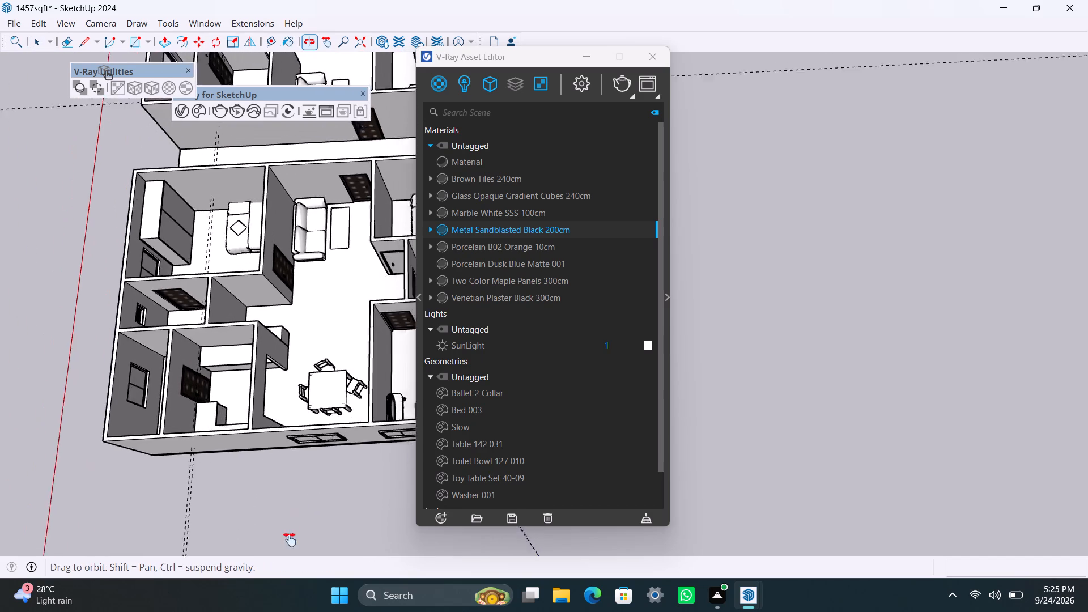
middle_drag(290, 539, 254, 611)
scroll(350, 448, up, 4)
middle_drag(341, 415, 444, 339)
scroll(372, 377, up, 3)
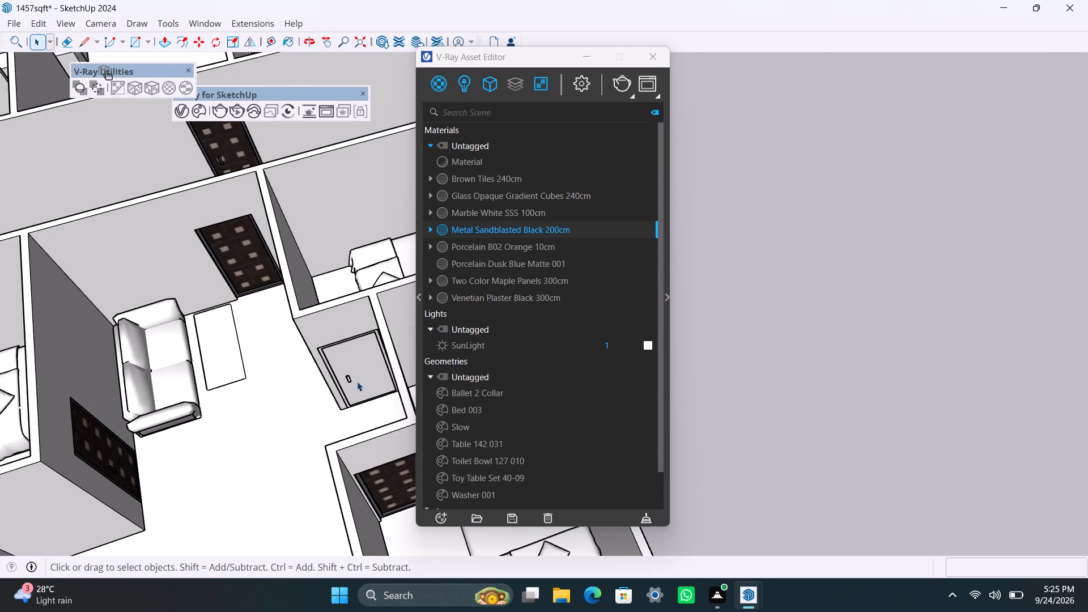
middle_drag(357, 381, 325, 388)
scroll(325, 389, up, 4)
middle_drag(305, 406, 323, 401)
scroll(317, 397, up, 6)
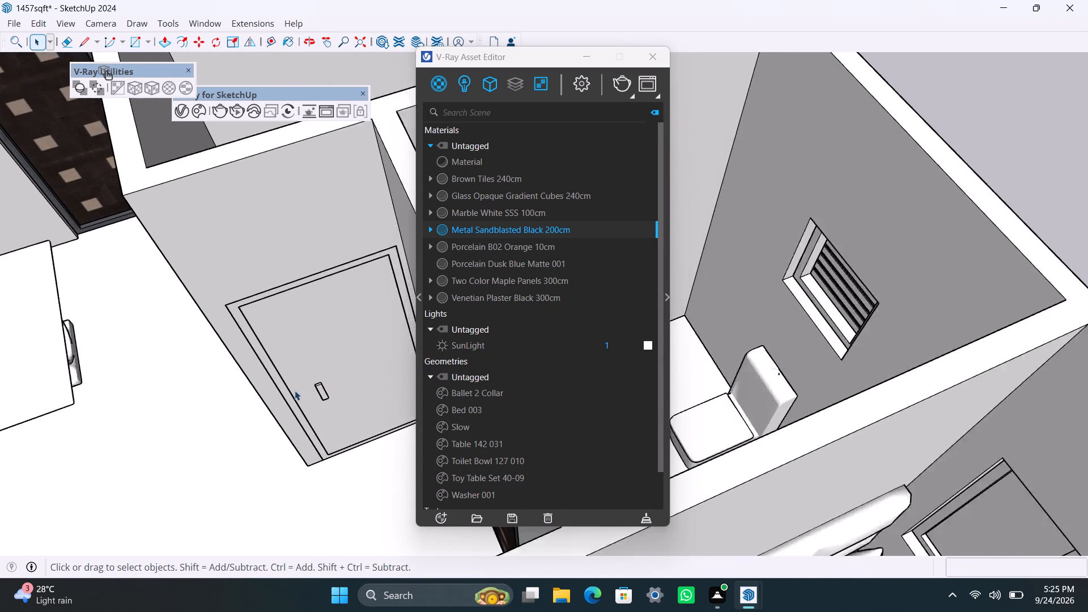
triple_click(282, 386)
triple_click(282, 385)
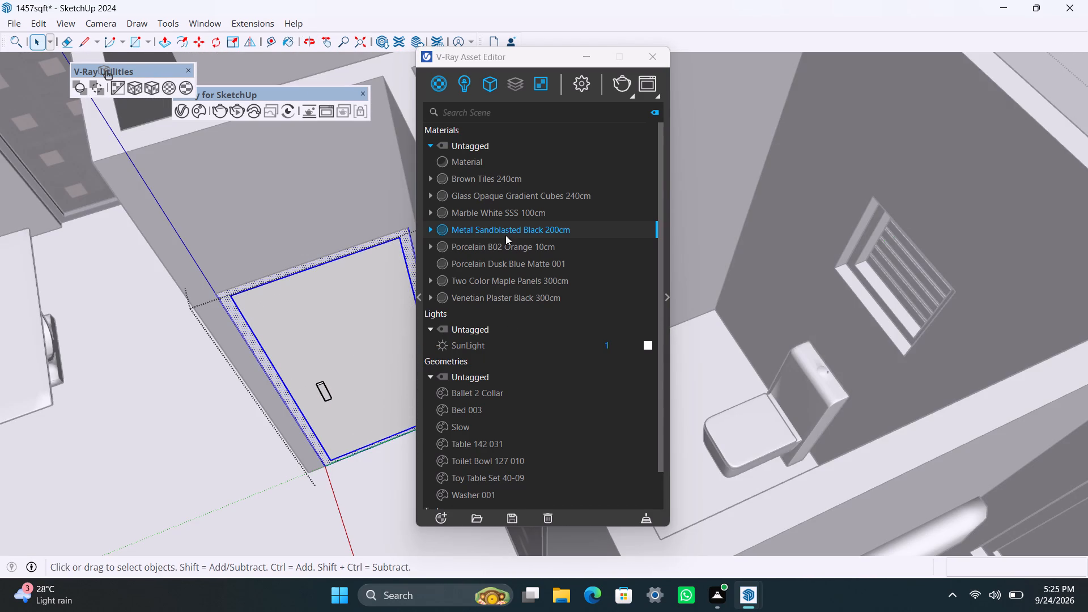
right_click(505, 228)
click(539, 264)
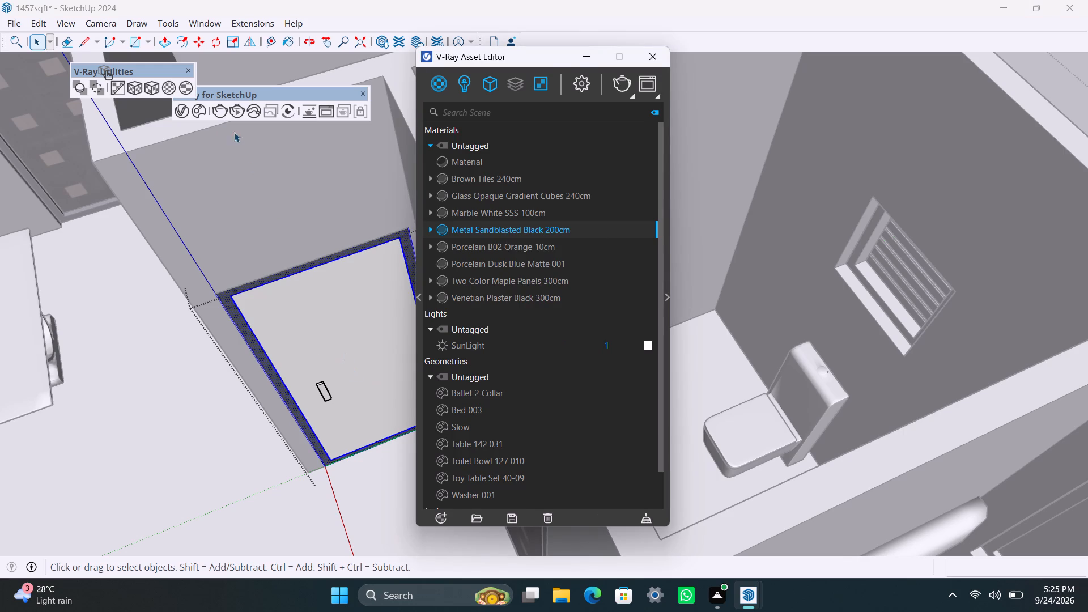
click(149, 88)
Apply the Two Color Maple Panels 300cm material to the panel of the same bedroom door.
triple_click(336, 337)
double_click(337, 337)
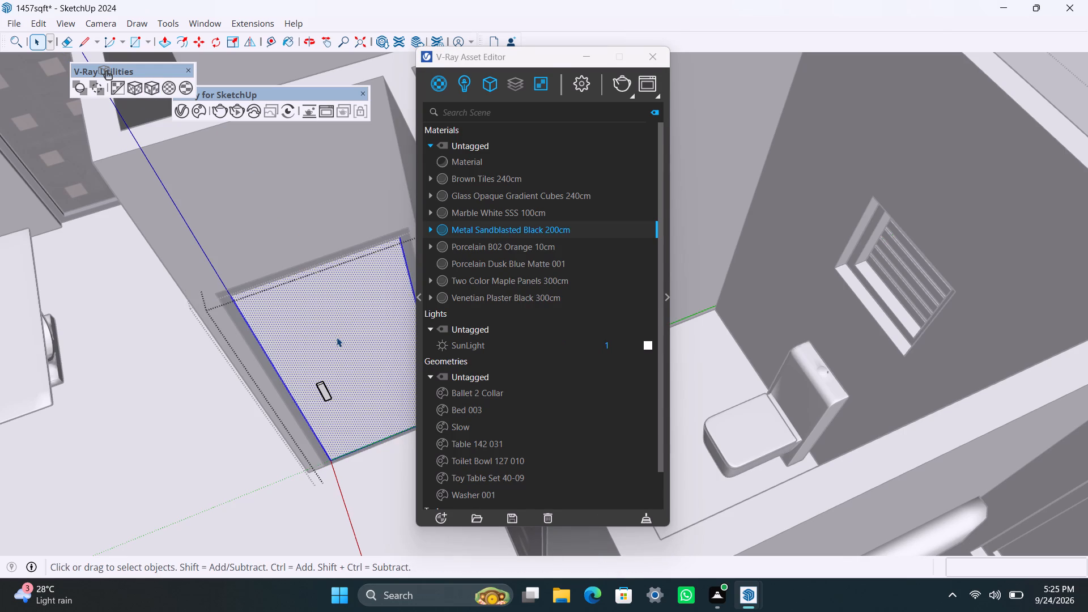
click(498, 277)
right_click(498, 278)
click(516, 306)
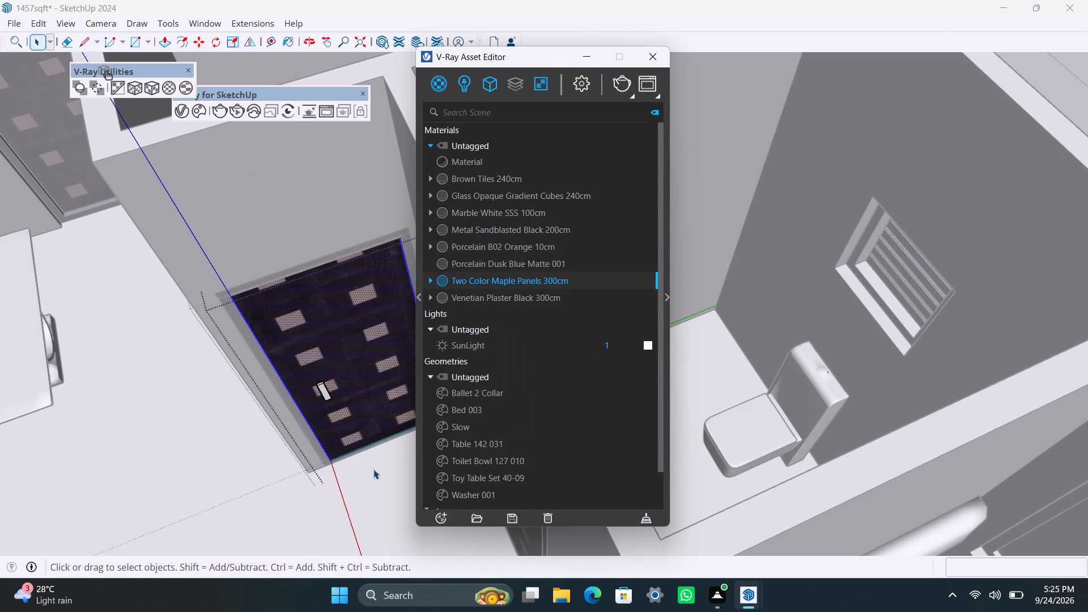
click(376, 485)
Apply the Metal Sandblasted Black 200cm material to the bedroom door's handle and exit the open groups.
scroll(330, 386, up, 5)
triple_click(322, 395)
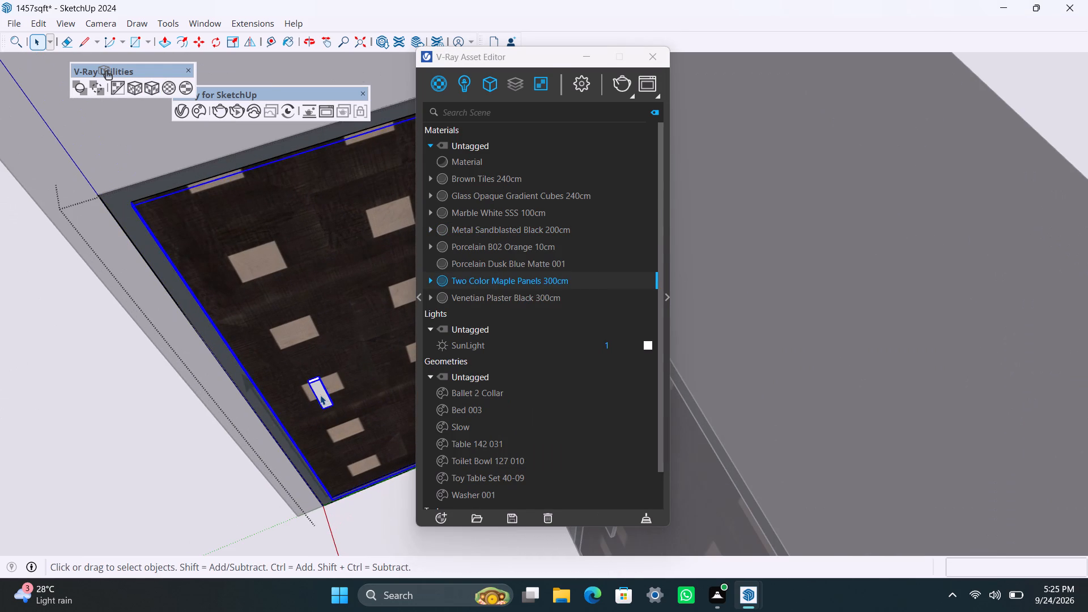
click(320, 395)
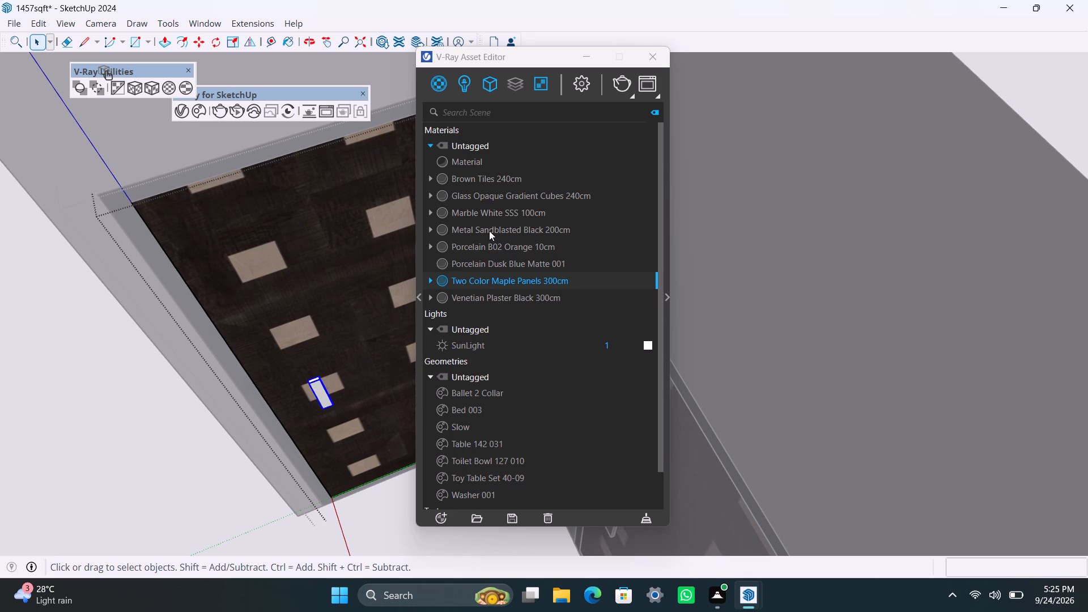
click(489, 235)
right_click(489, 235)
click(542, 265)
scroll(351, 426, down, 5)
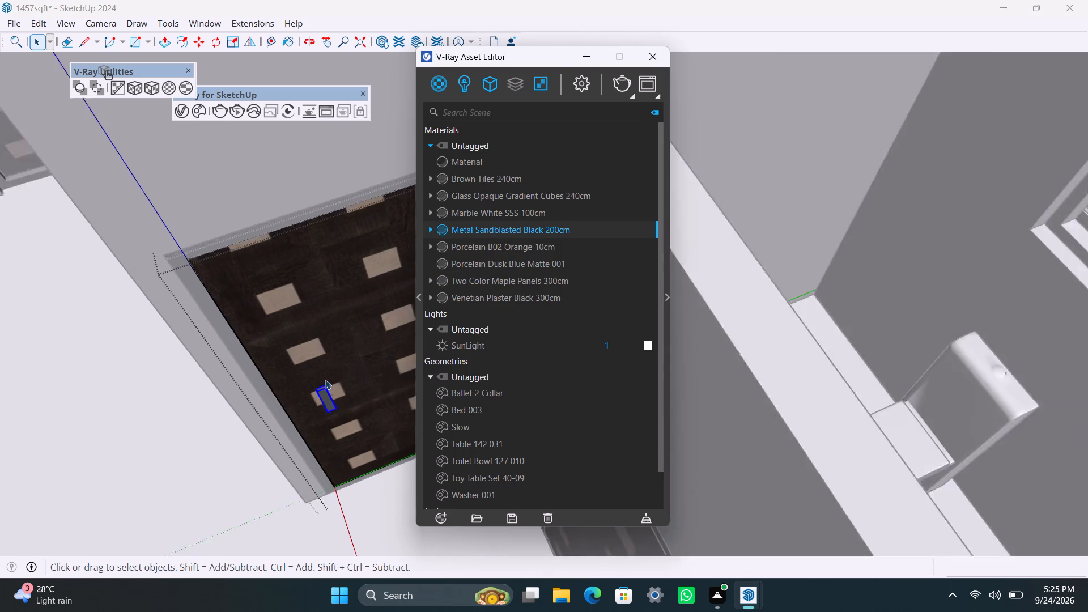
scroll(325, 380, down, 20)
scroll(325, 380, down, 8)
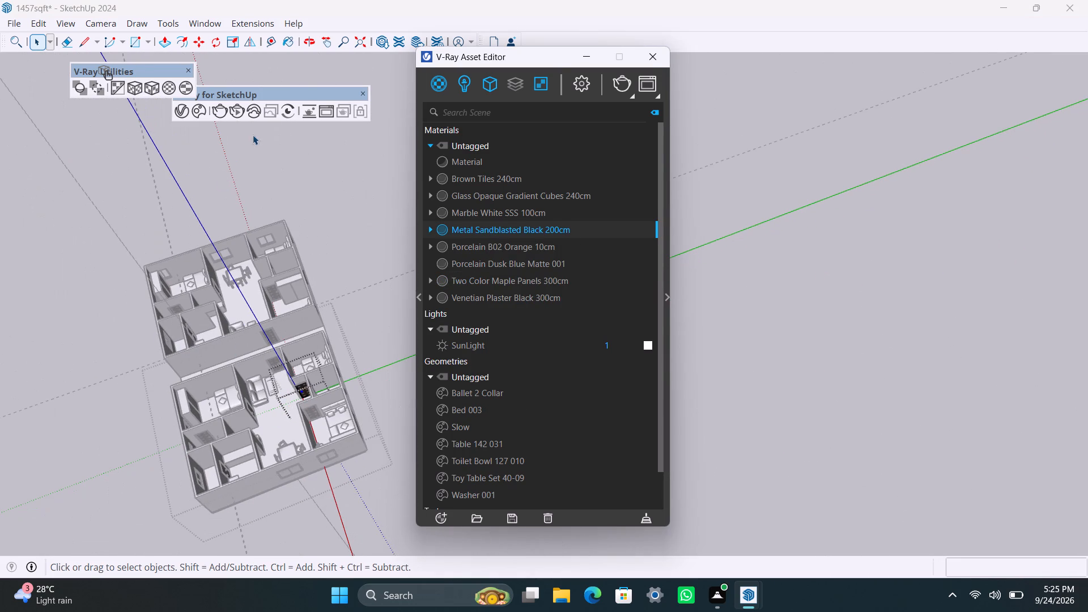
triple_click(249, 171)
double_click(249, 171)
triple_click(266, 173)
click(269, 176)
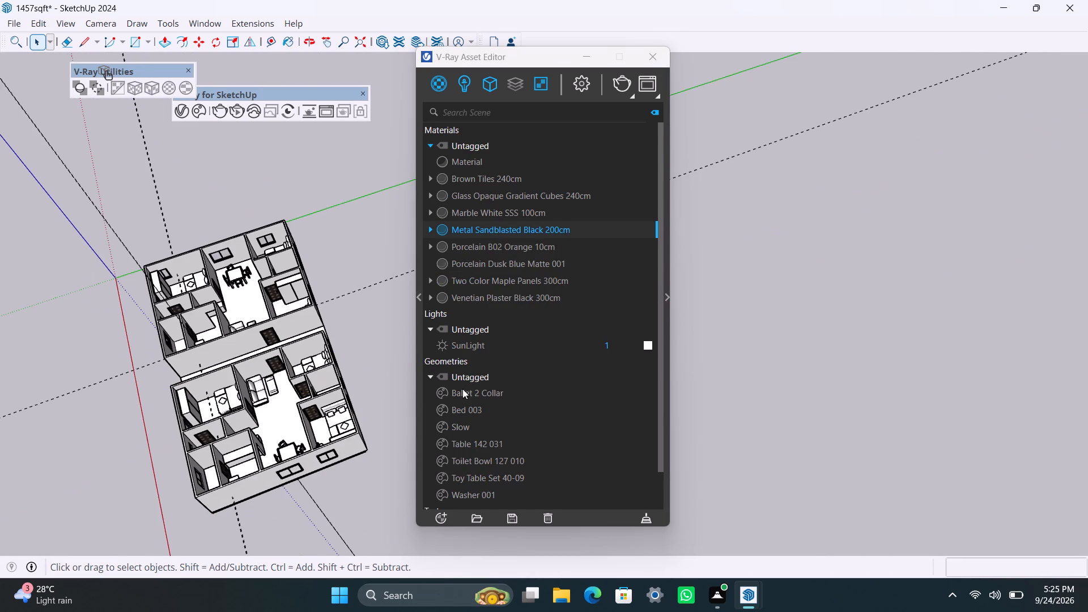
Apply the Metal Sandblasted Black 200cm material to the frame of the dining area's exterior window, with cubic projection.
scroll(323, 450, down, 3)
scroll(313, 448, up, 7)
middle_drag(300, 488, 204, 296)
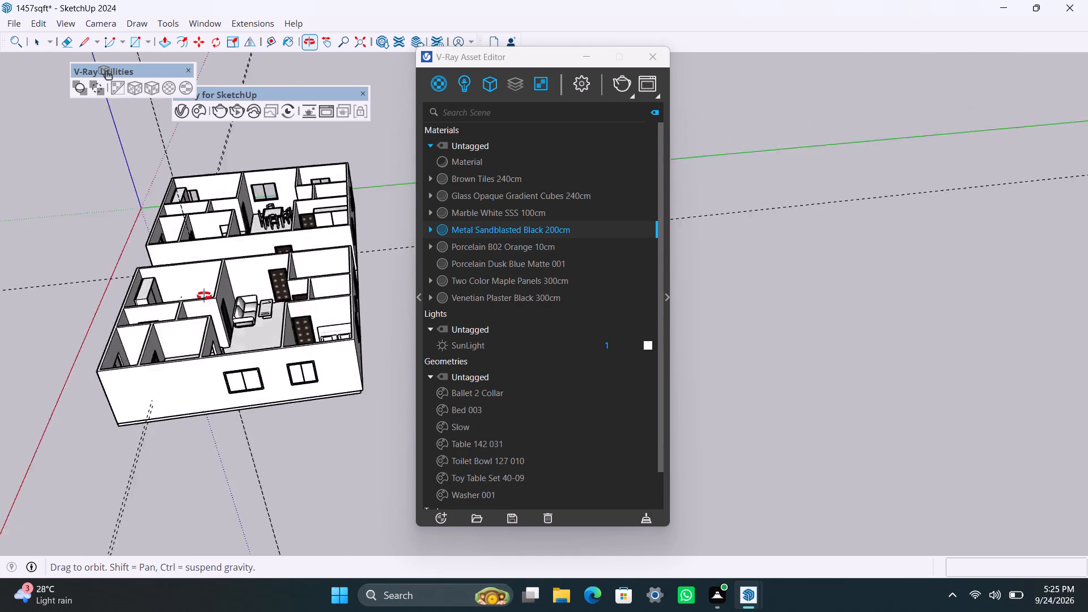
middle_drag(204, 296, 205, 296)
scroll(209, 321, up, 8)
middle_drag(254, 422, 324, 416)
scroll(314, 397, up, 4)
middle_drag(303, 388, 294, 381)
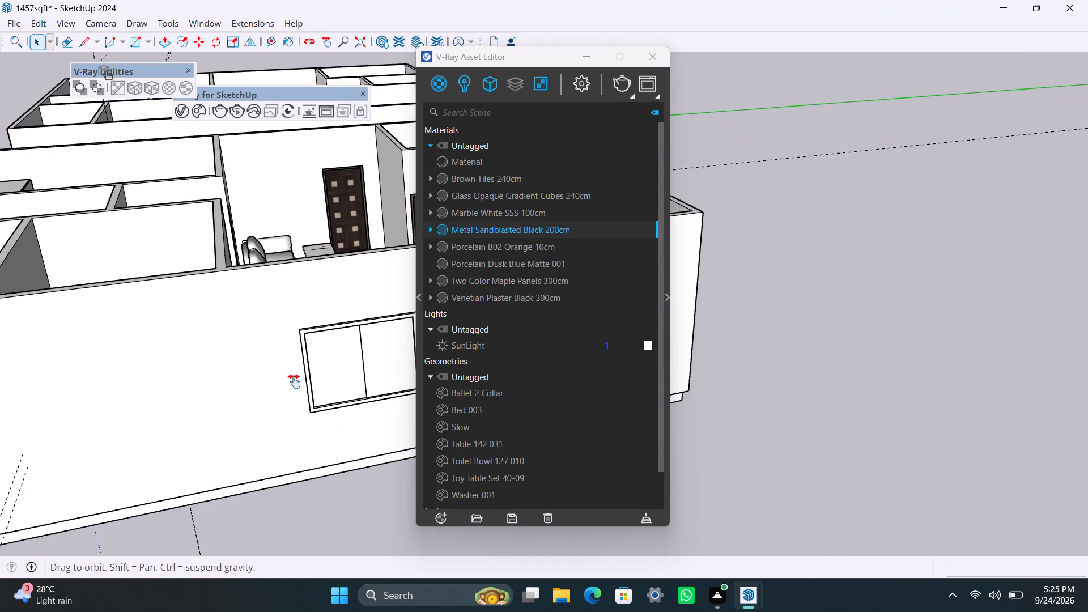
middle_drag(294, 381, 241, 373)
scroll(243, 376, up, 10)
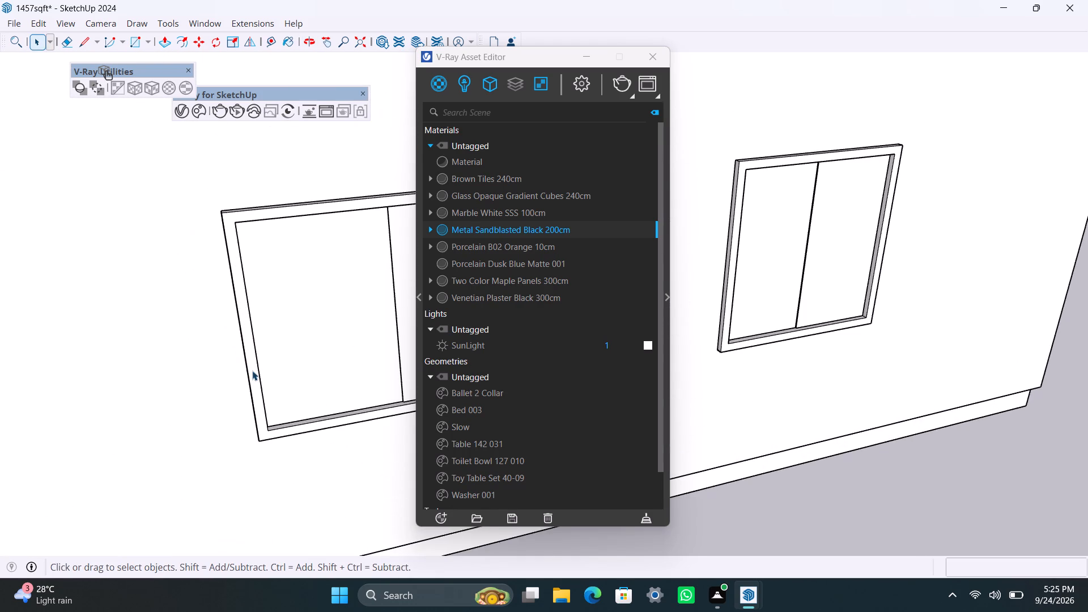
triple_click(253, 369)
triple_click(253, 369)
click(253, 369)
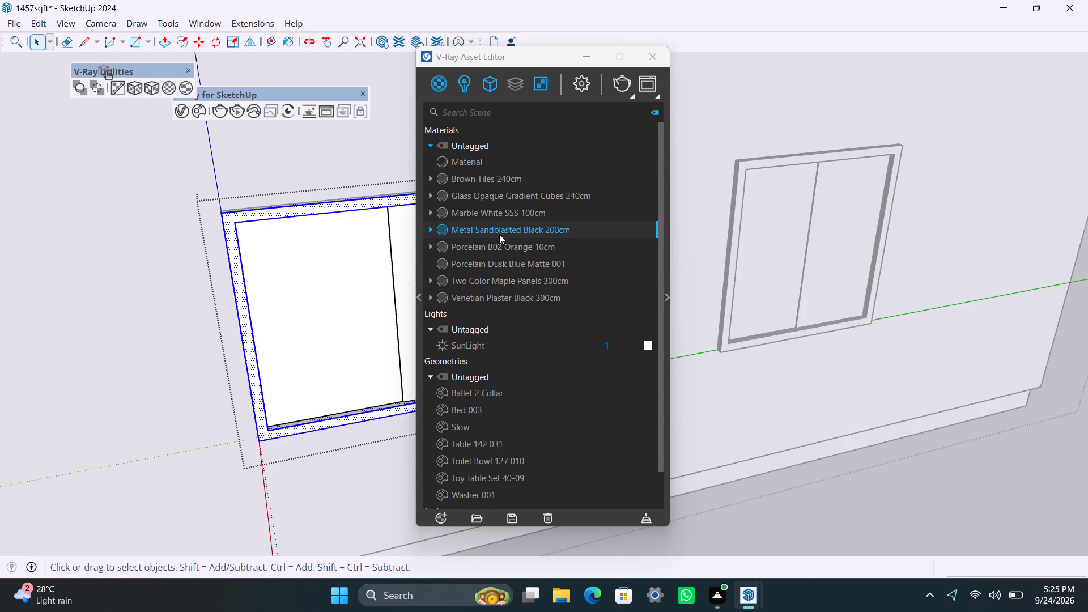
right_click(499, 233)
click(522, 256)
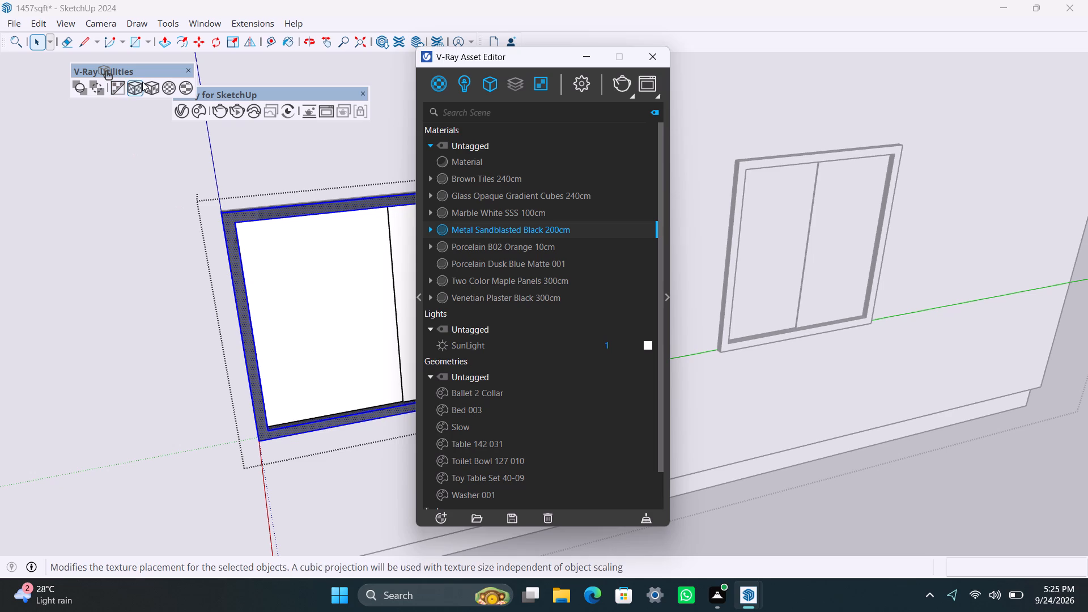
click(142, 82)
click(146, 84)
Apply the Glass Opaque Gradient Cubes 240cm material to the dining window's right-hand pane as seen from outside.
click(300, 290)
scroll(297, 350, down, 3)
shift+middle_drag(299, 360, 258, 360)
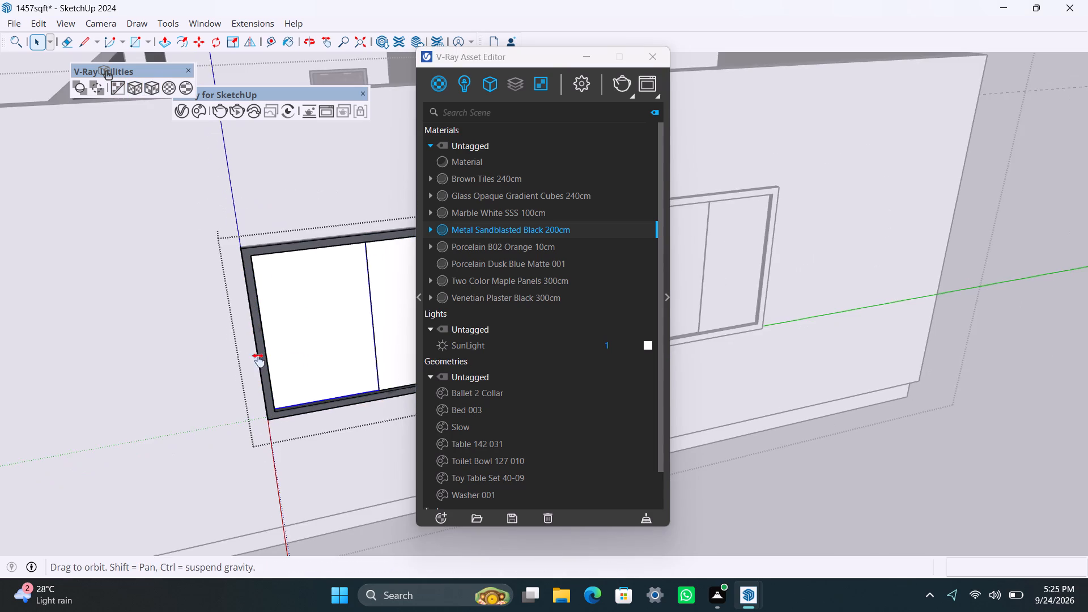
shift+middle_drag(258, 360, 192, 364)
shift+click(279, 348)
shift+click(261, 350)
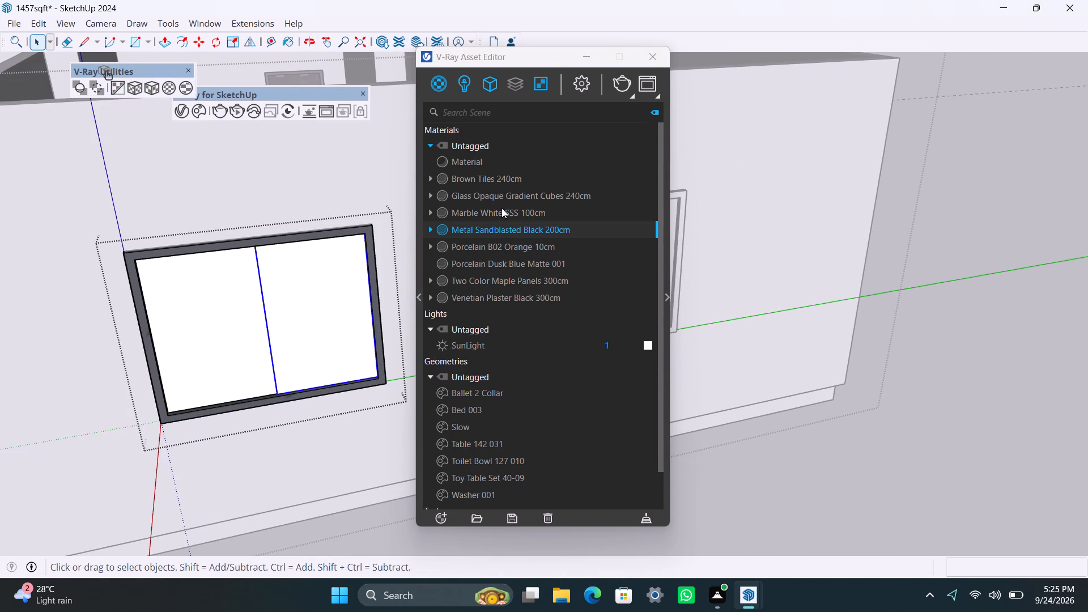
click(498, 194)
right_click(498, 194)
click(528, 223)
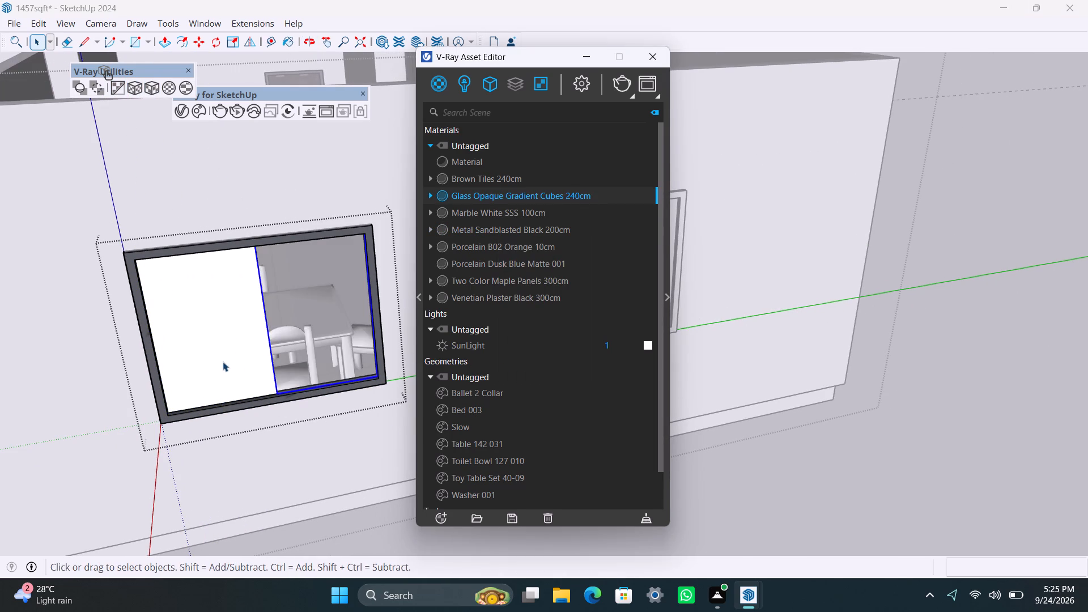
Apply the Glass Opaque Gradient Cubes 240cm material to the dining window's left-hand pane as seen from outside and exit the window group.
click(223, 355)
right_click(520, 195)
click(522, 223)
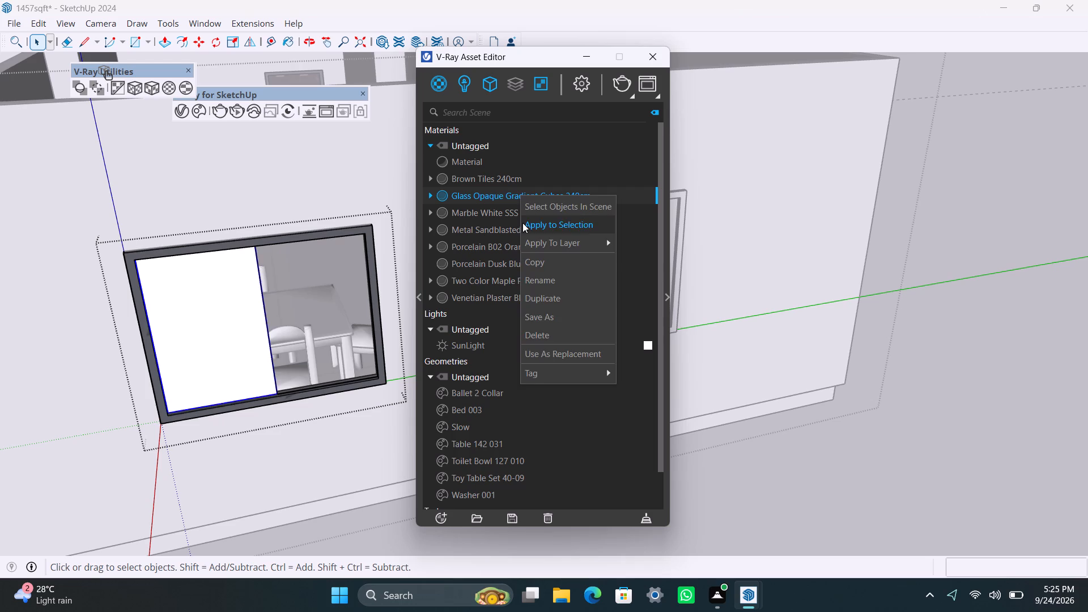
click(1044, 348)
Apply the Metal Sandblasted Black 200cm material to the frame of the bedroom window beside the dining window, with size-fitted cubic projection.
scroll(9, 400, down, 5)
middle_drag(198, 379, 14, 413)
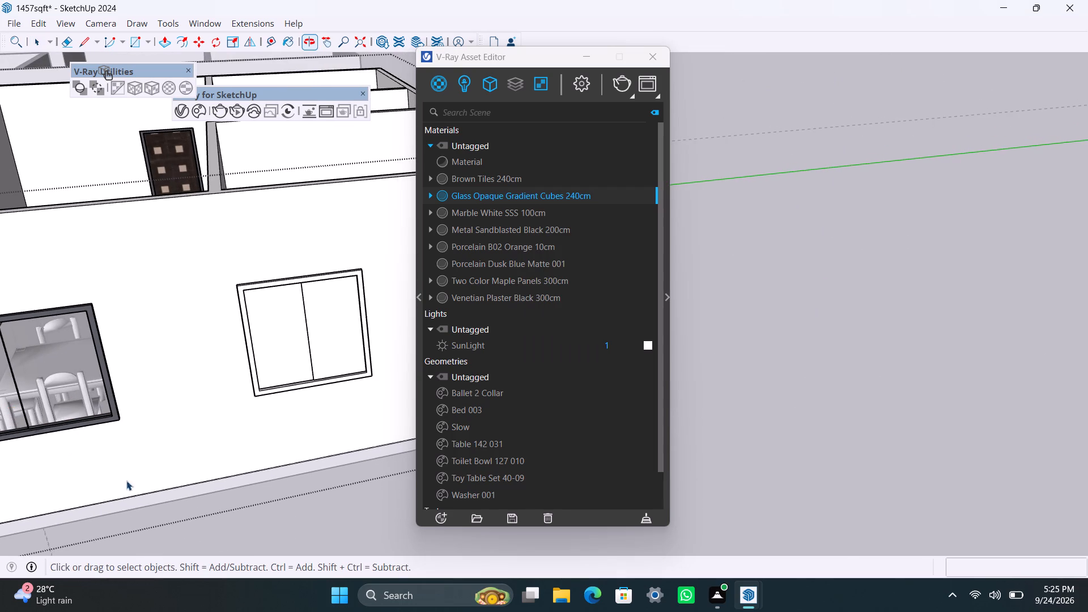
double_click(269, 512)
scroll(240, 393, up, 6)
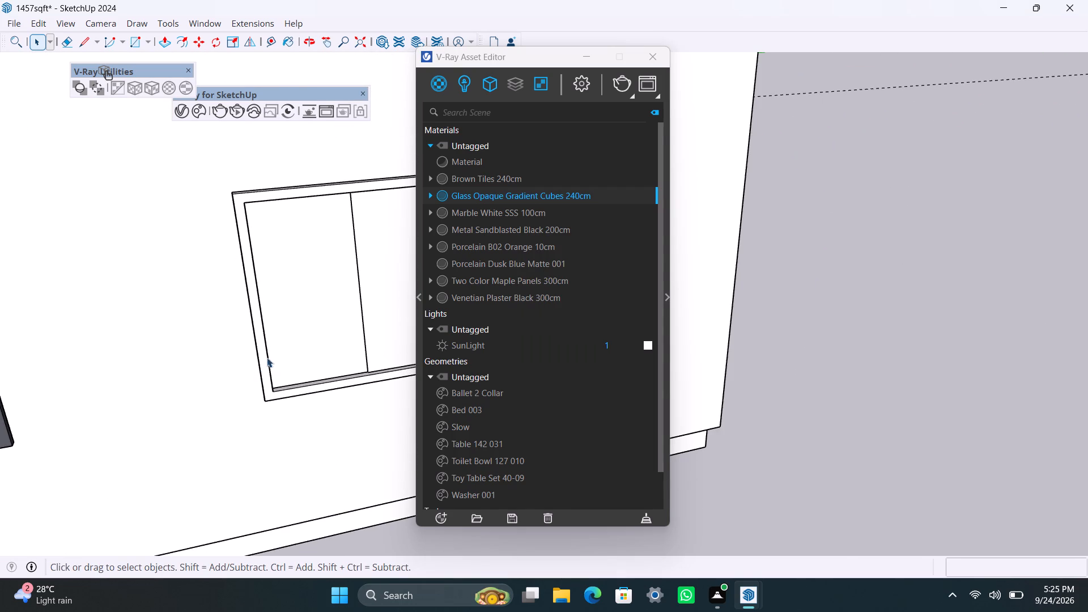
triple_click(262, 346)
triple_click(262, 346)
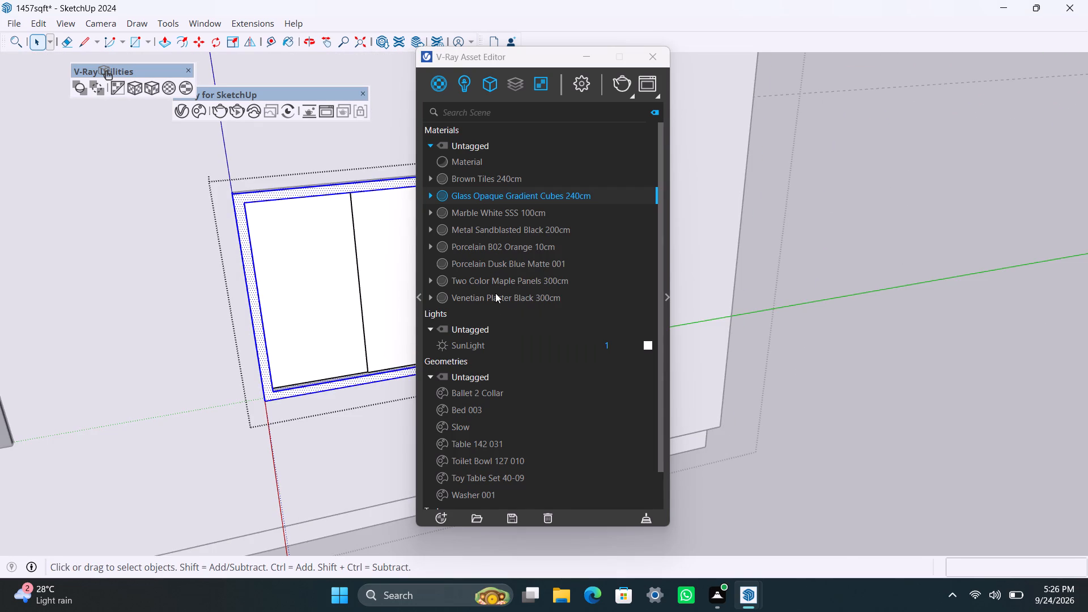
click(492, 229)
right_click(491, 230)
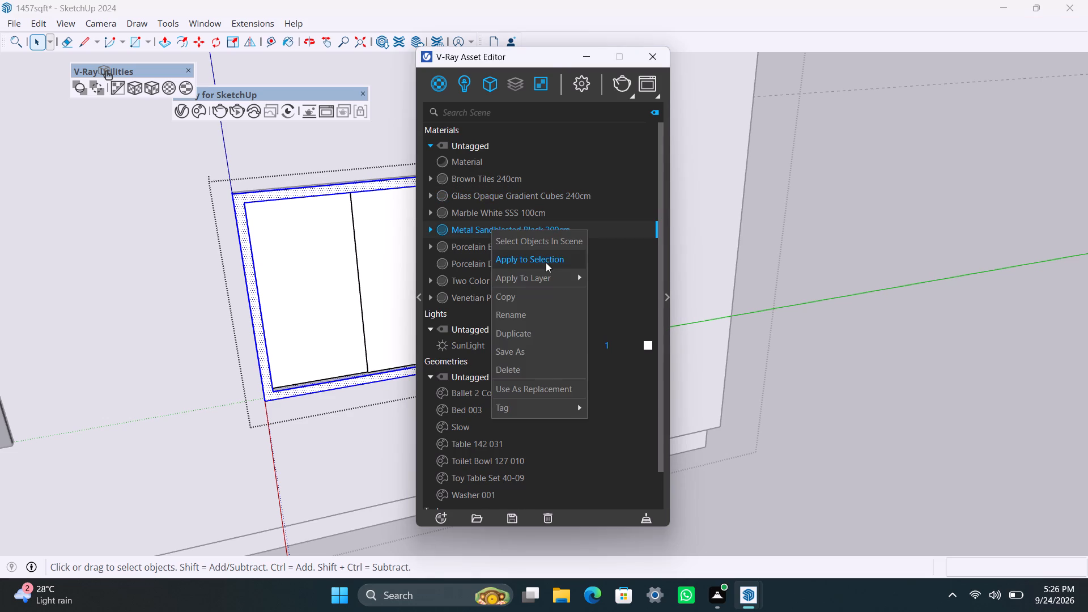
click(547, 264)
click(155, 80)
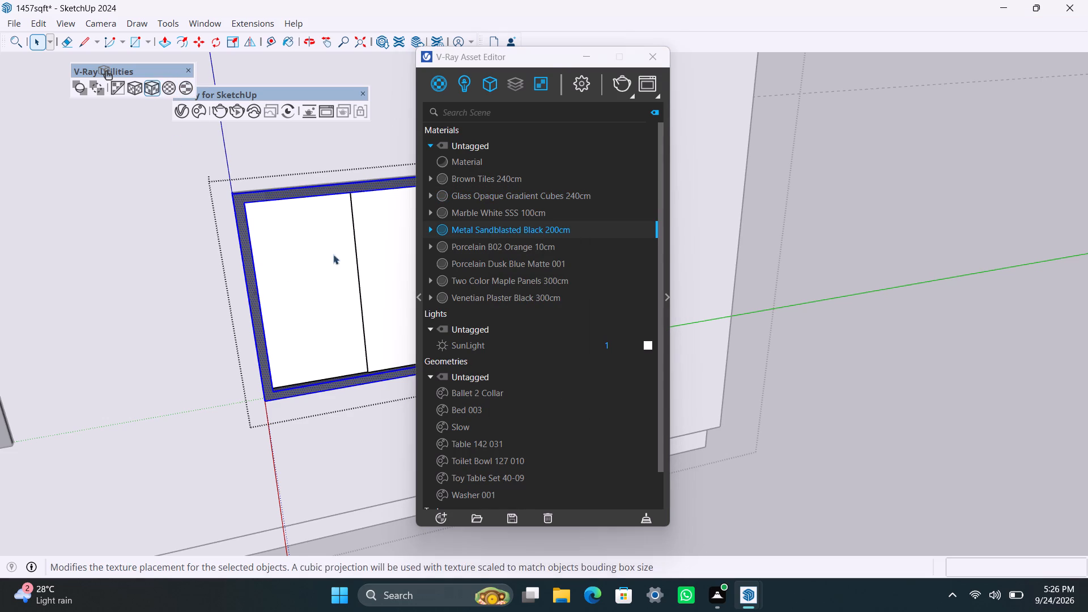
Apply the Glass Opaque Gradient Cubes 240cm material to both panes of this bedroom window and exit its group.
click(326, 278)
shift+click(376, 287)
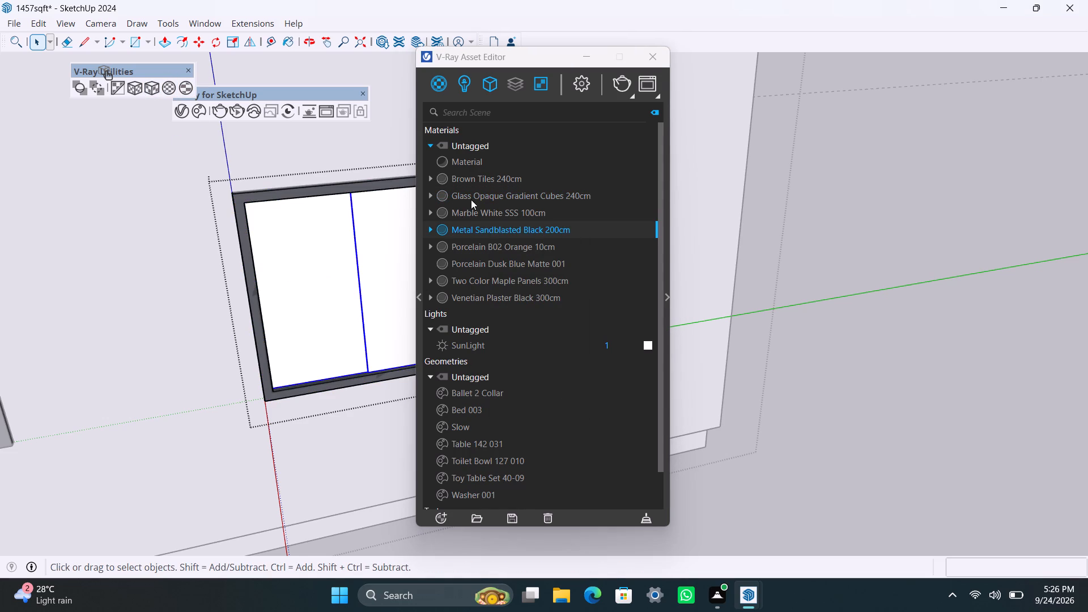
click(471, 199)
right_click(471, 199)
click(493, 229)
click(794, 293)
On the exterior wall with the louvred vent, apply Metal Sandblasted Black 200cm to the left-hand window's frame with size-fitted cubic projection.
scroll(283, 503, down, 5)
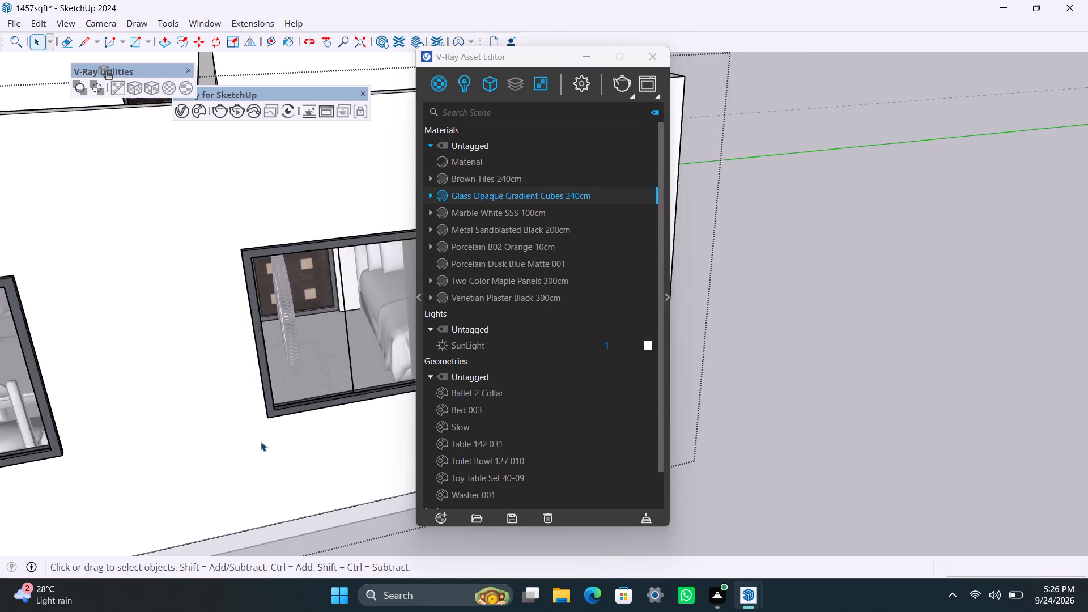
scroll(261, 441, down, 12)
middle_drag(292, 407, 0, 431)
scroll(287, 331, down, 4)
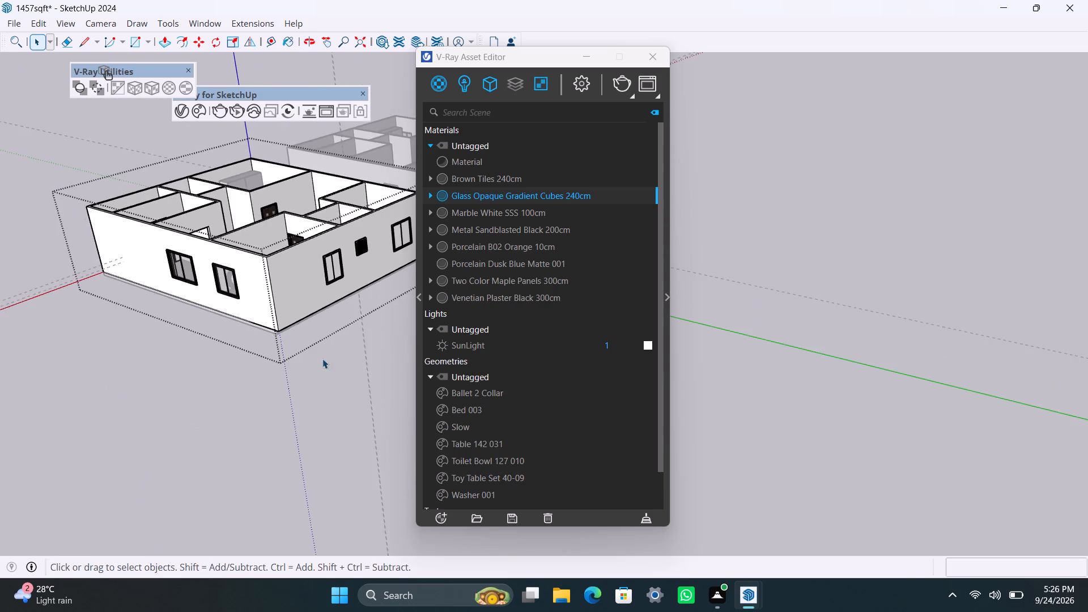
middle_drag(325, 359, 112, 373)
scroll(212, 308, up, 3)
shift+middle_drag(261, 314, 138, 505)
scroll(177, 430, up, 3)
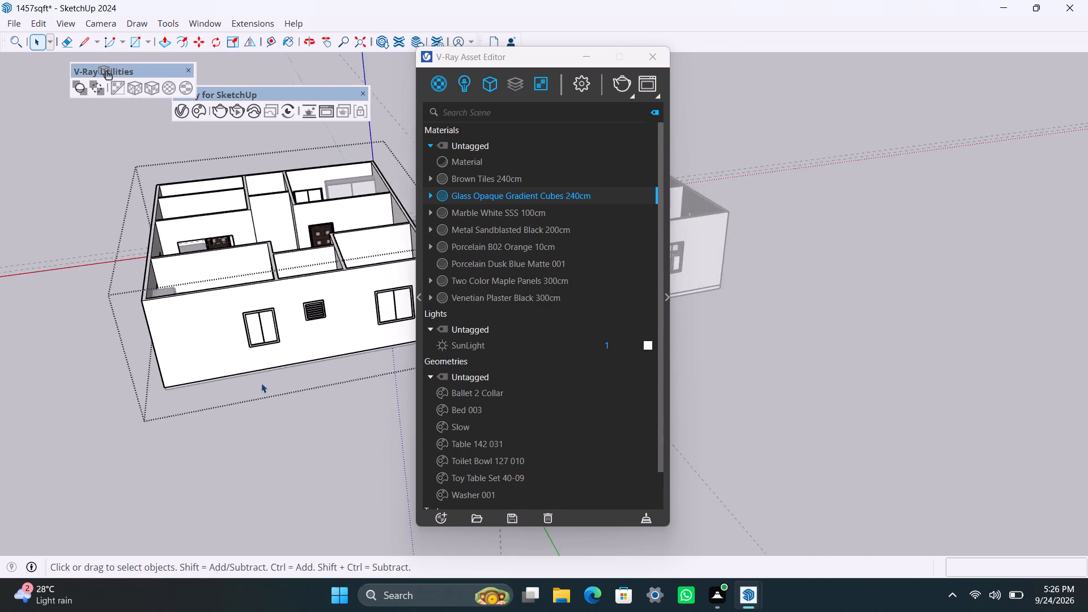
scroll(261, 383, up, 3)
click(250, 448)
scroll(234, 371, up, 4)
middle_drag(267, 317, 247, 354)
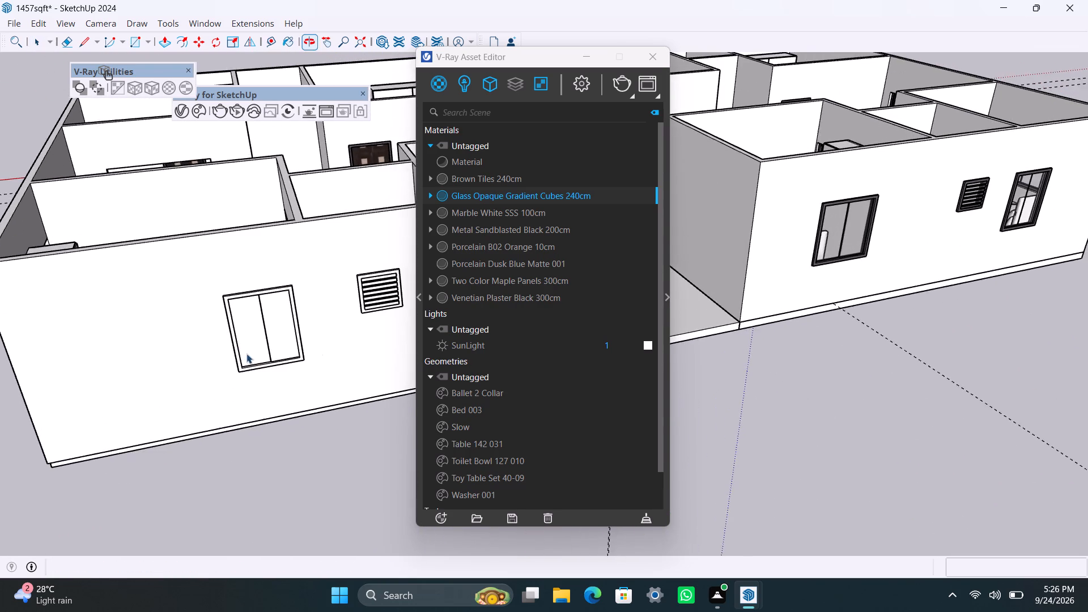
scroll(246, 354, up, 8)
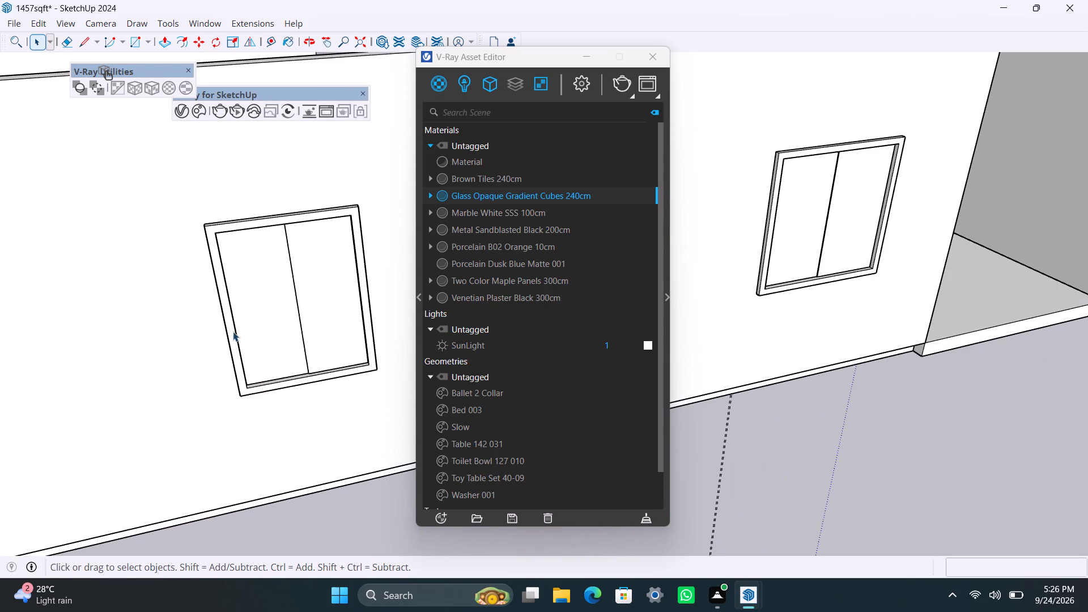
triple_click(229, 325)
triple_click(229, 325)
click(229, 325)
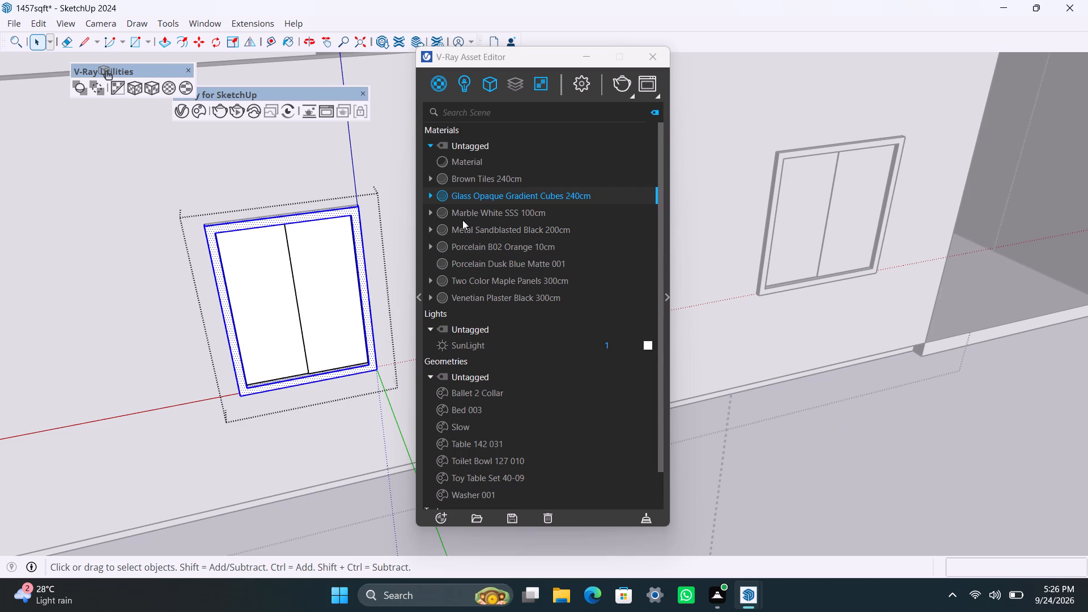
click(474, 234)
right_click(474, 234)
click(491, 265)
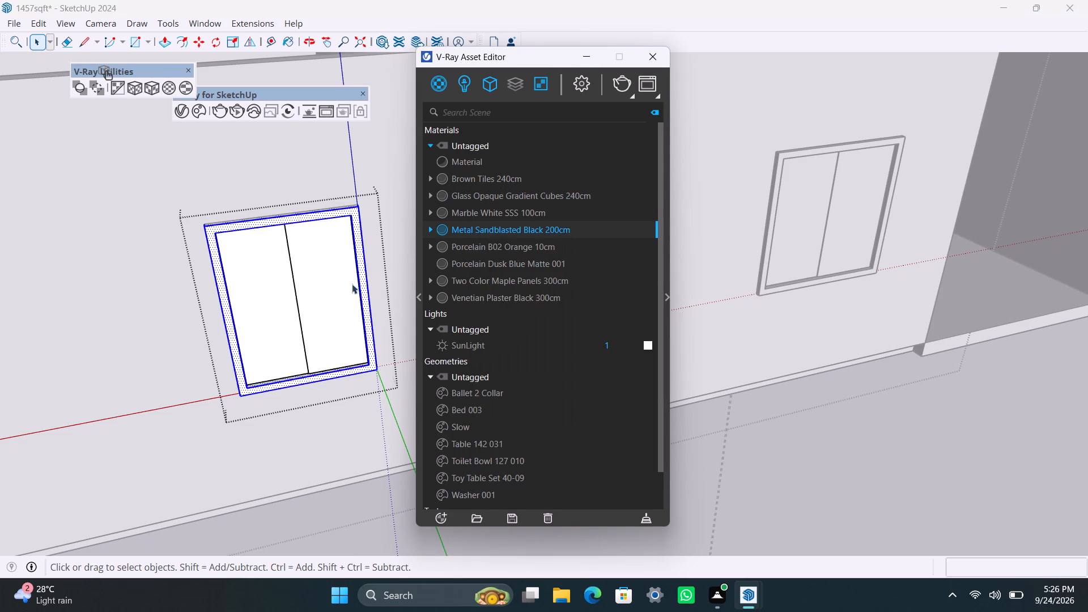
click(155, 82)
Apply the Glass Opaque Gradient Cubes 240cm material to both panes of the window left of the louvred vent and exit its group.
click(273, 324)
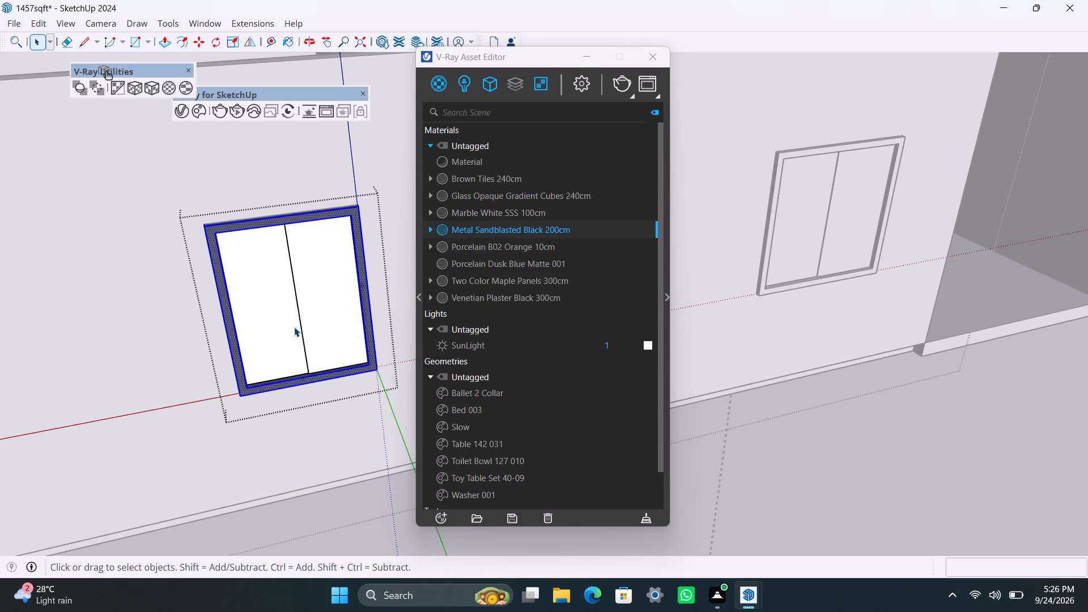
shift+click(313, 324)
click(490, 201)
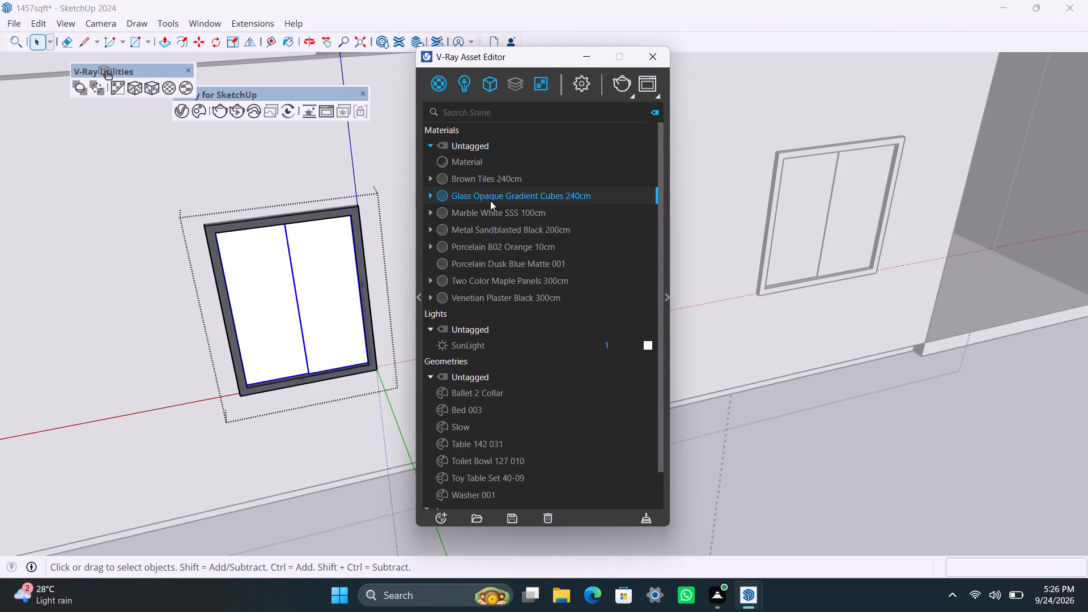
right_click(490, 201)
click(503, 233)
click(370, 491)
Apply the Metal Sandblasted Black 200cm material to the frame of the louvred vent between the two windows, with size-fitted cubic projection.
scroll(285, 482, down, 7)
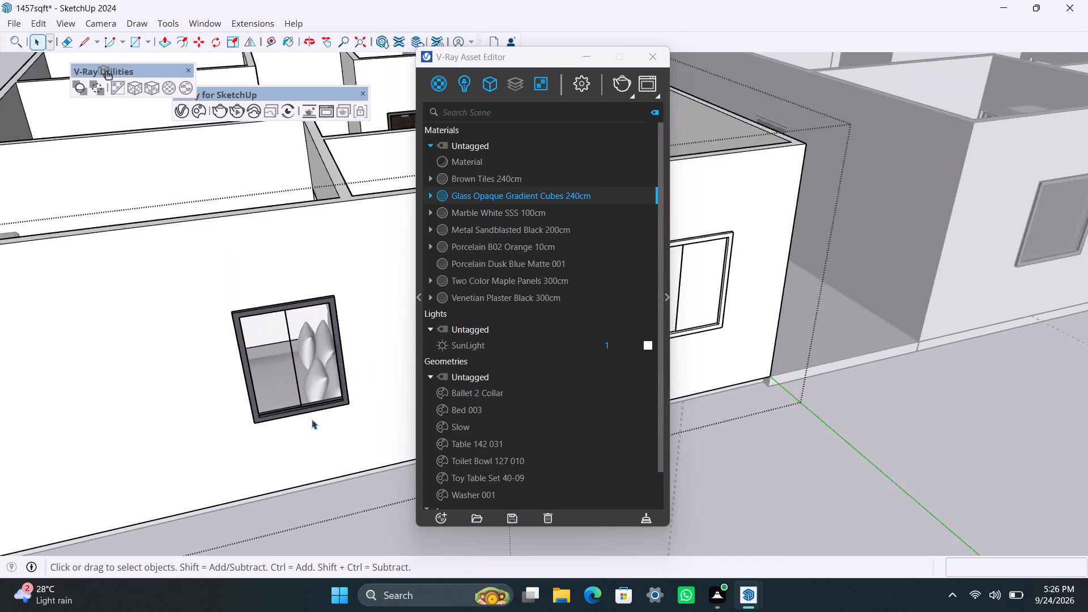
scroll(312, 419, down, 3)
middle_drag(313, 465, 227, 462)
click(303, 530)
scroll(311, 443, up, 4)
middle_drag(316, 405, 304, 403)
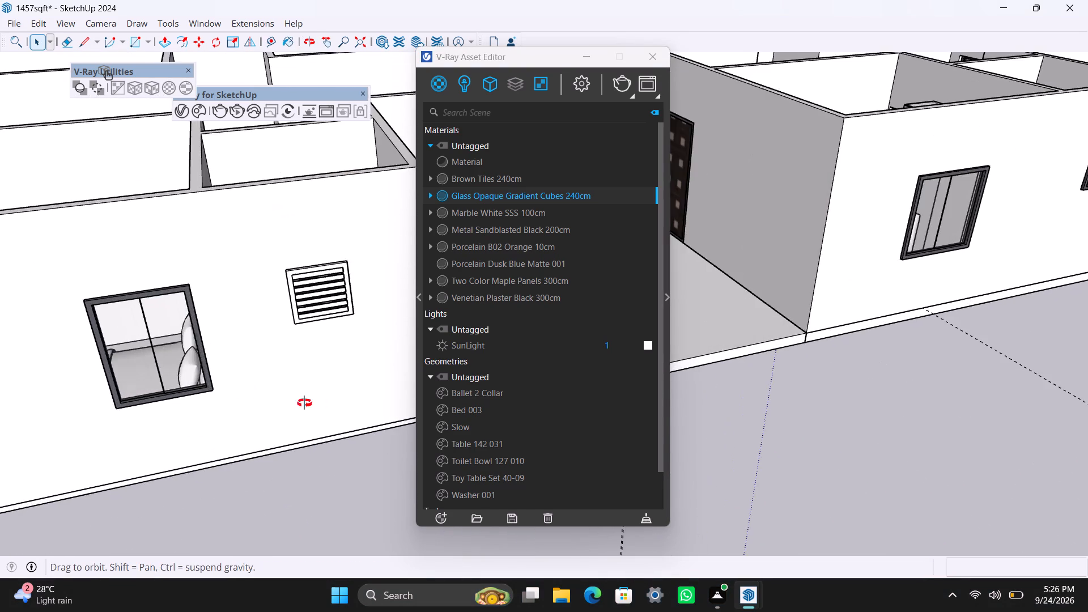
middle_drag(304, 403, 243, 387)
scroll(250, 294, up, 3)
shift+middle_drag(230, 295, 262, 381)
scroll(244, 346, up, 6)
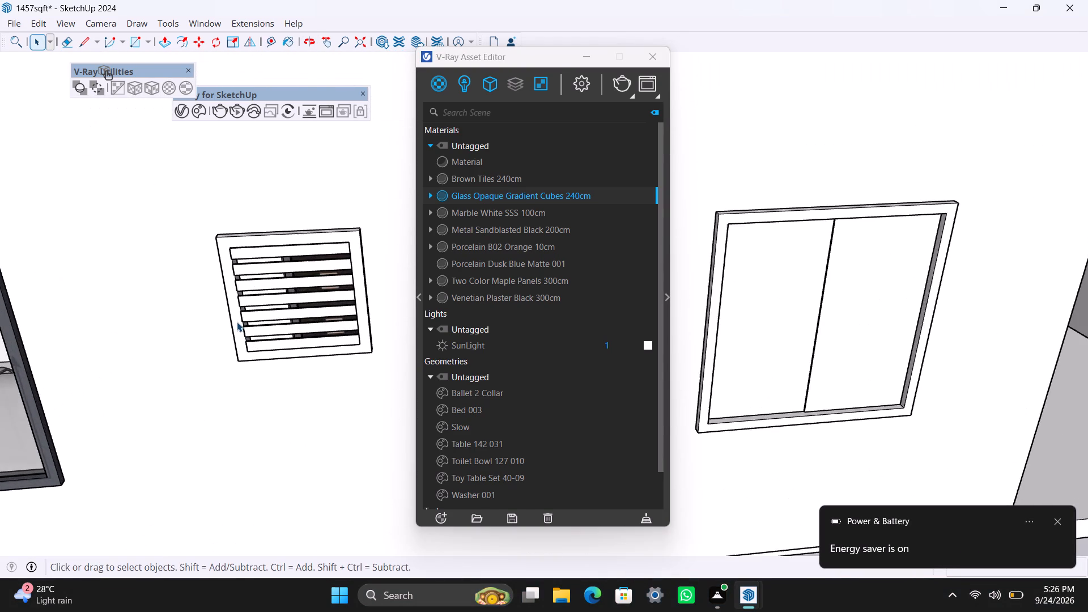
triple_click(237, 321)
triple_click(237, 321)
click(237, 321)
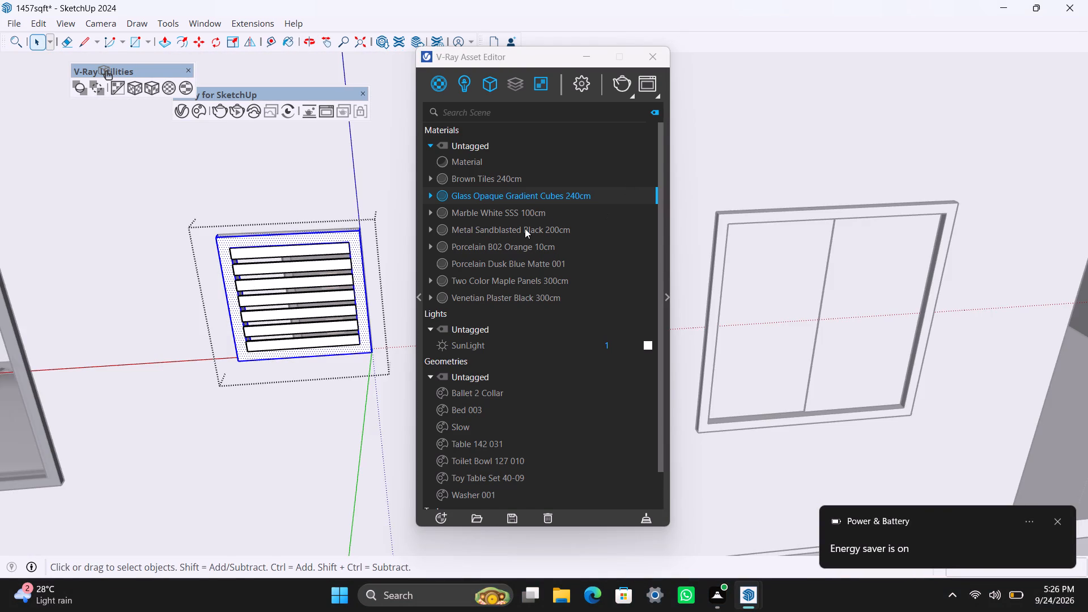
click(525, 228)
right_click(523, 228)
click(548, 252)
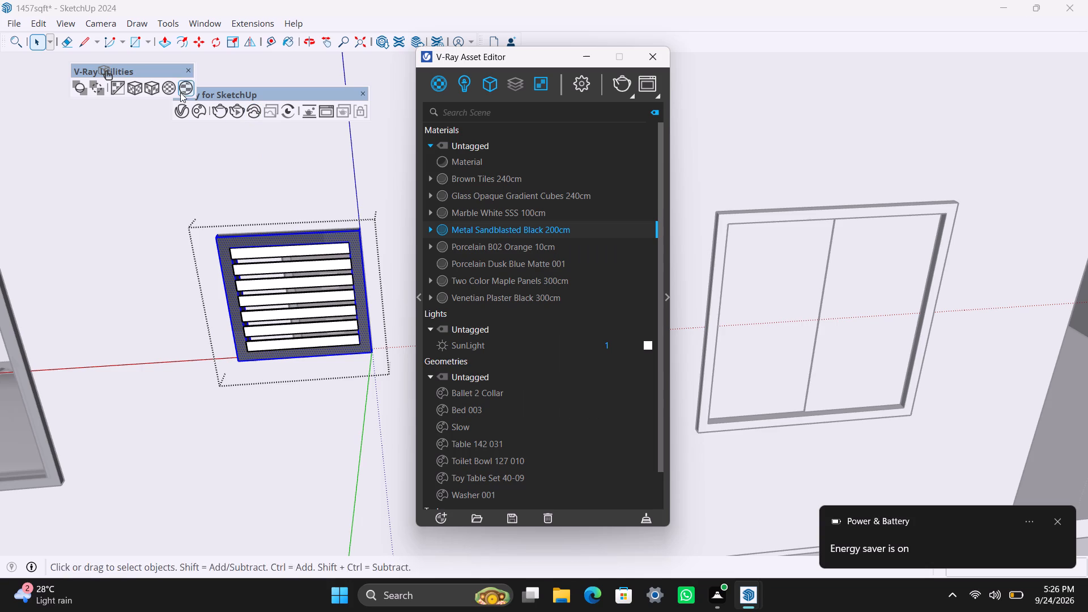
click(154, 85)
Apply the Glass Opaque Gradient Cubes 240cm material to all the slats of the louvred vent and exit its group.
click(254, 255)
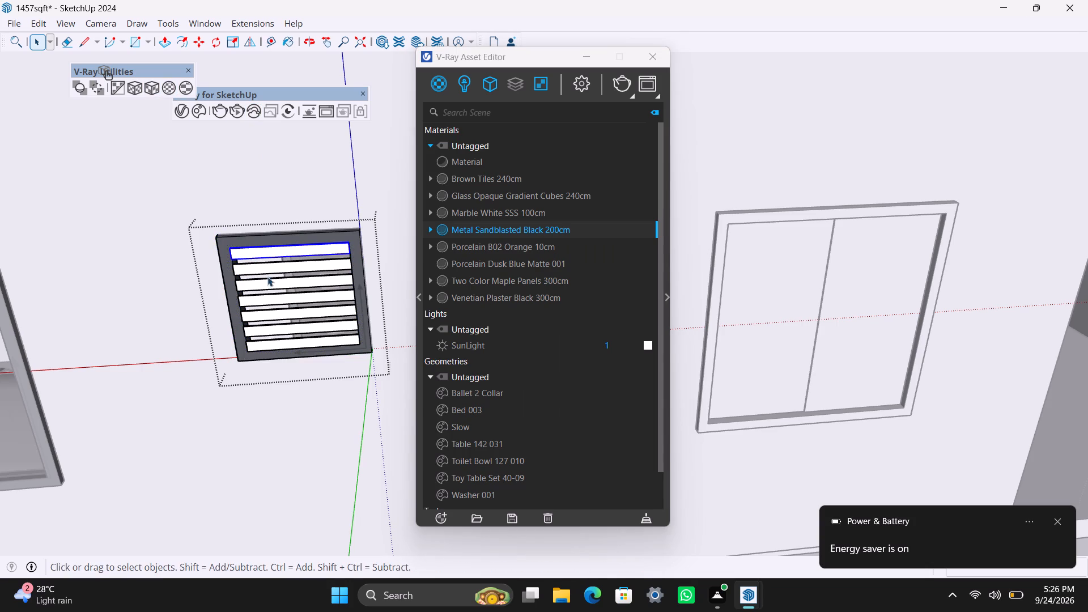
shift+drag(269, 266, 269, 273)
click(275, 271)
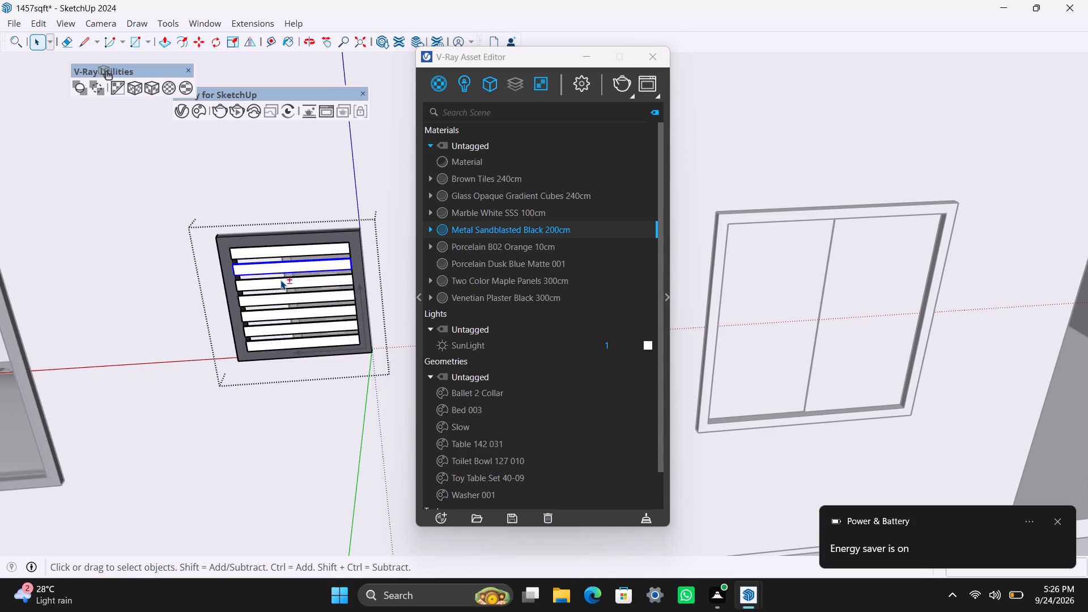
shift+click(280, 280)
shift+click(287, 248)
shift+click(293, 295)
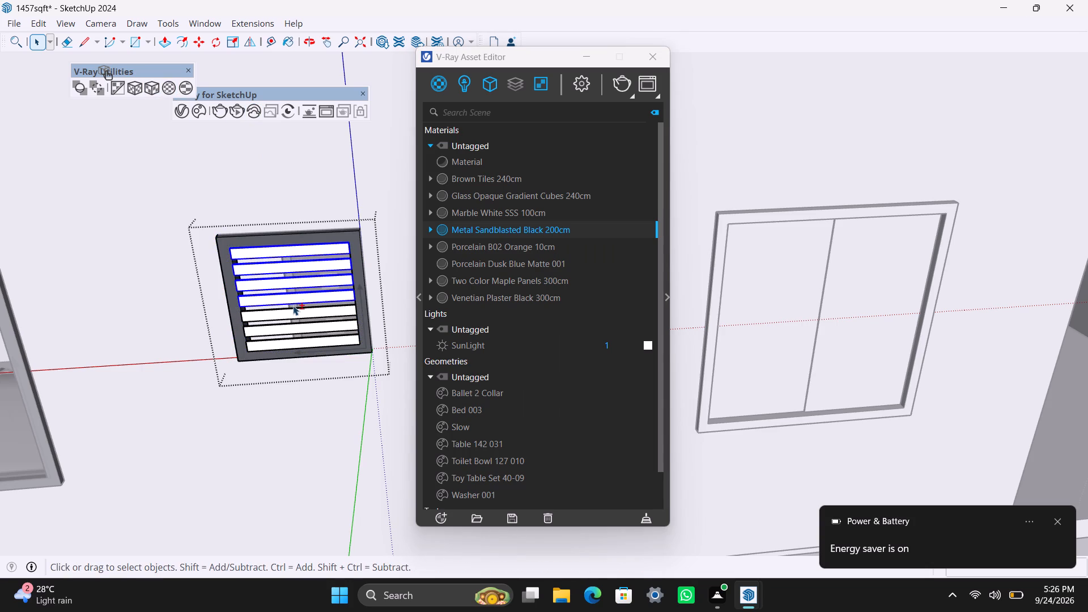
shift+click(294, 311)
shift+click(304, 329)
shift+click(304, 336)
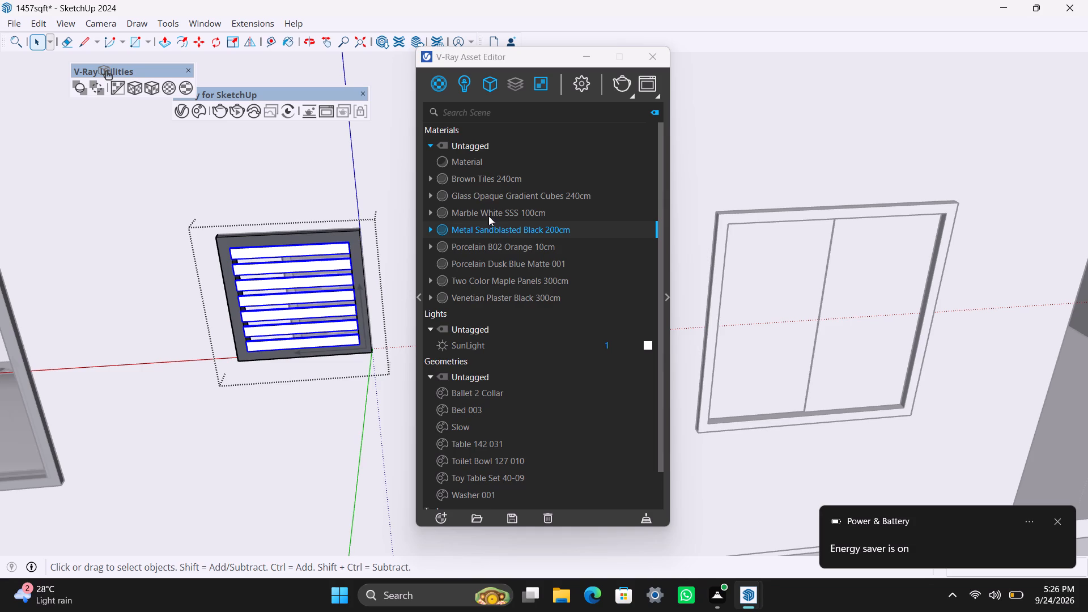
click(486, 201)
right_click(485, 200)
click(517, 232)
scroll(244, 378, down, 8)
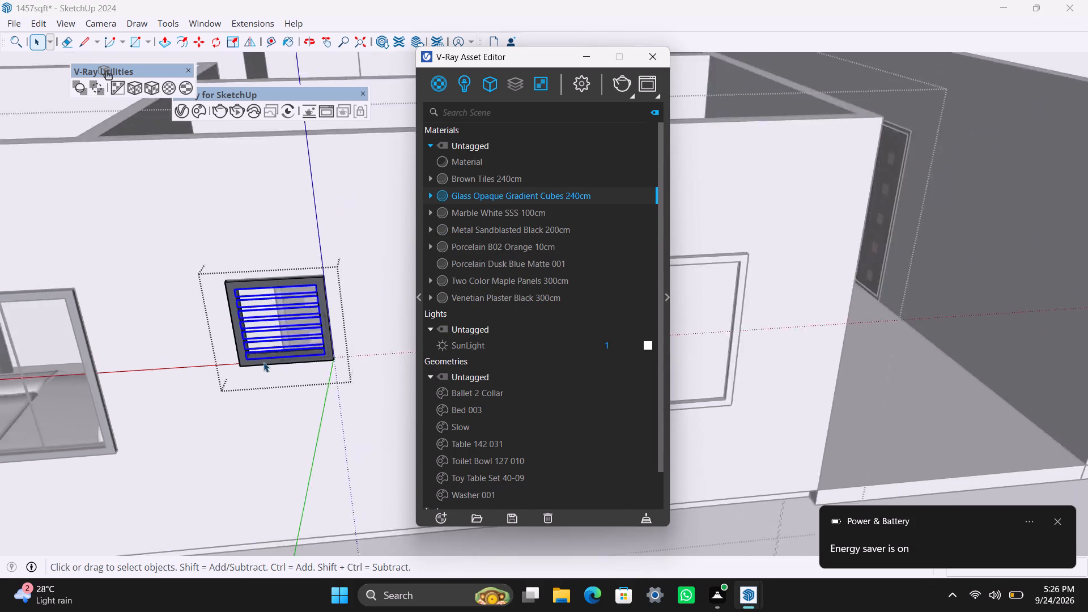
scroll(263, 362, down, 15)
triple_click(291, 438)
Apply the Metal Sandblasted Black 200cm material to the frame of the window right of the louvred vent, with size-fitted cubic projection.
scroll(297, 407, up, 4)
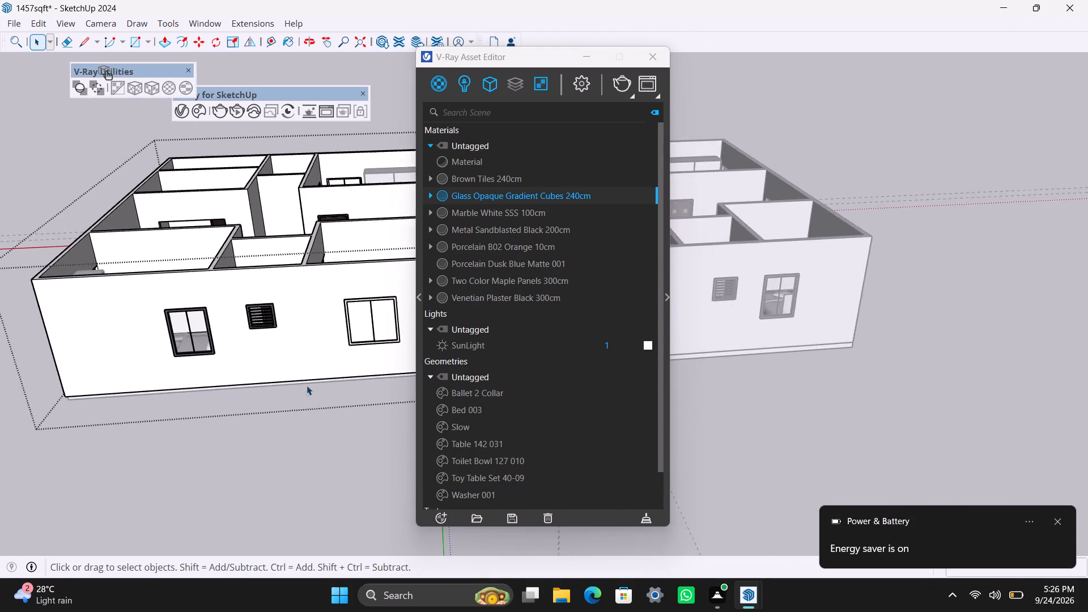
shift+middle_drag(307, 385, 269, 407)
scroll(301, 389, up, 13)
shift+middle_drag(313, 335, 277, 338)
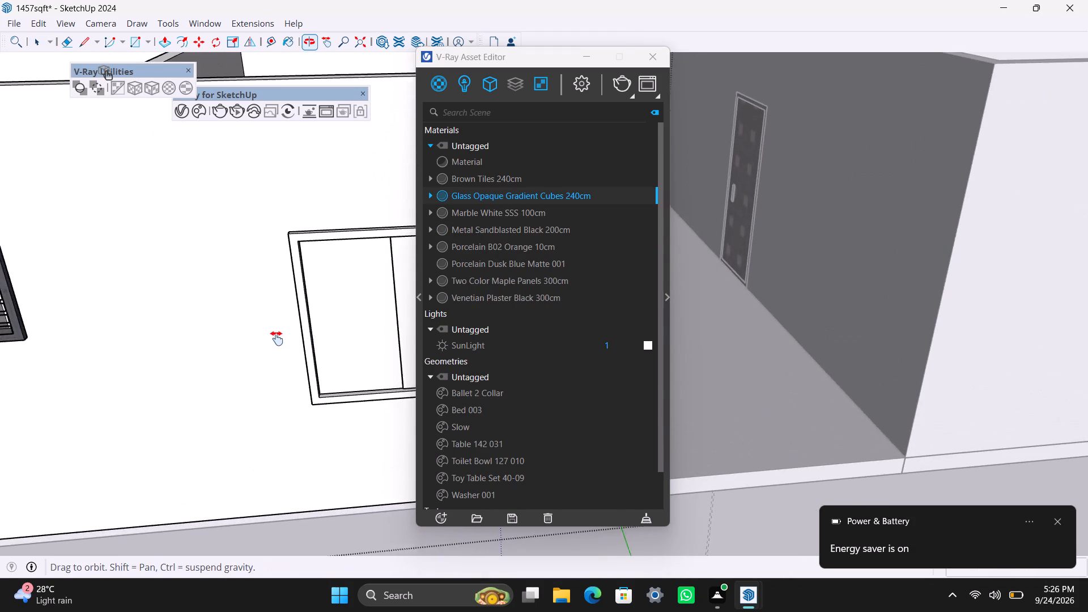
shift+middle_drag(277, 338, 234, 330)
scroll(234, 327, up, 2)
triple_click(226, 313)
double_click(226, 313)
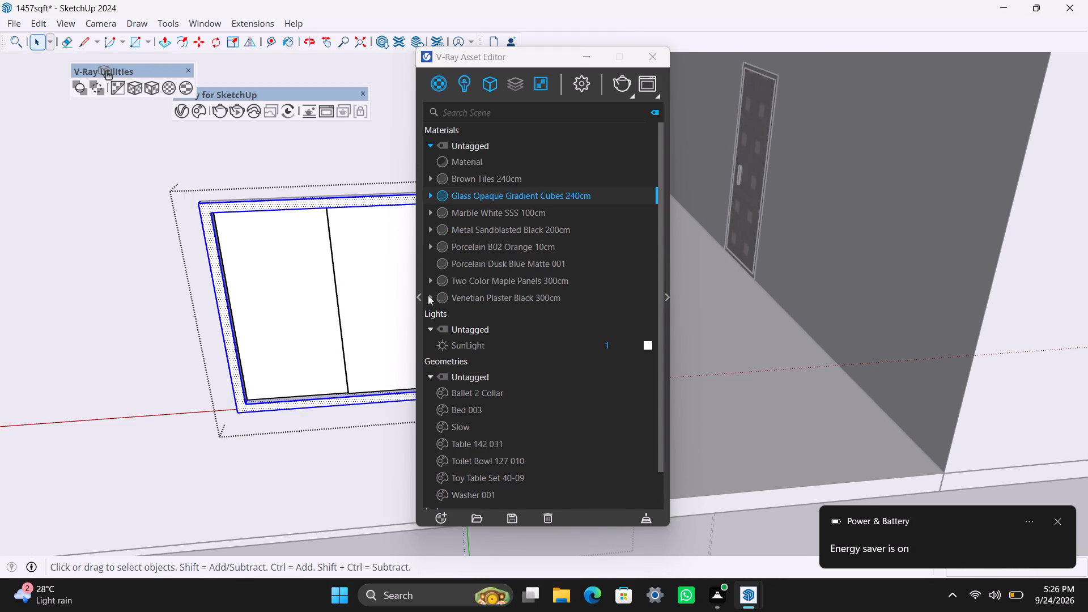
click(491, 232)
right_click(491, 232)
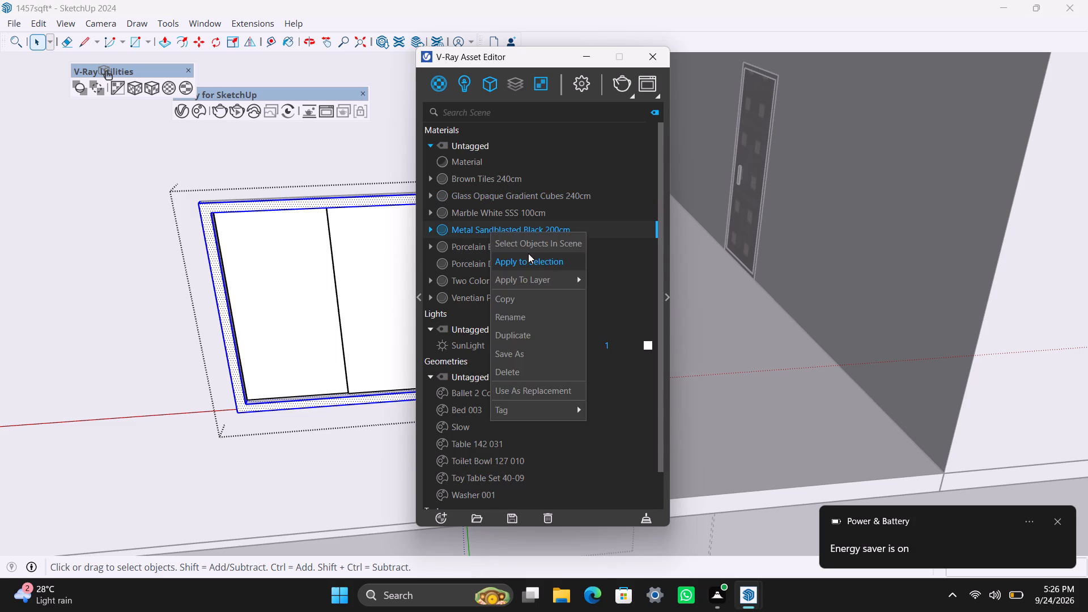
click(528, 254)
scroll(270, 349, down, 3)
click(152, 87)
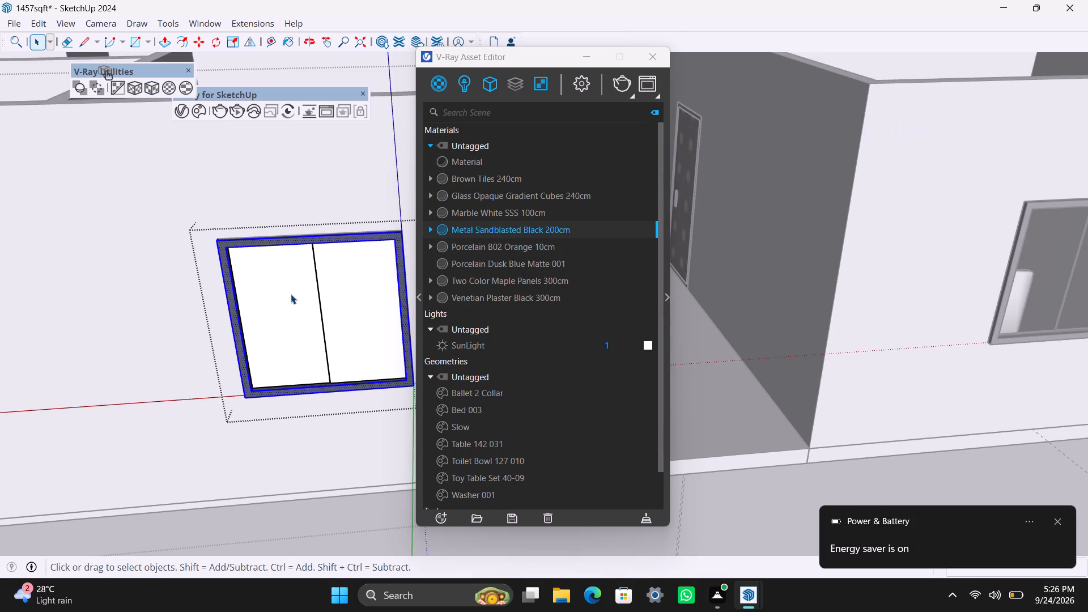
Apply the Glass Opaque Gradient Cubes 240cm material to both panes of the window right of the louvred vent and exit the open groups.
click(291, 294)
shift+click(359, 293)
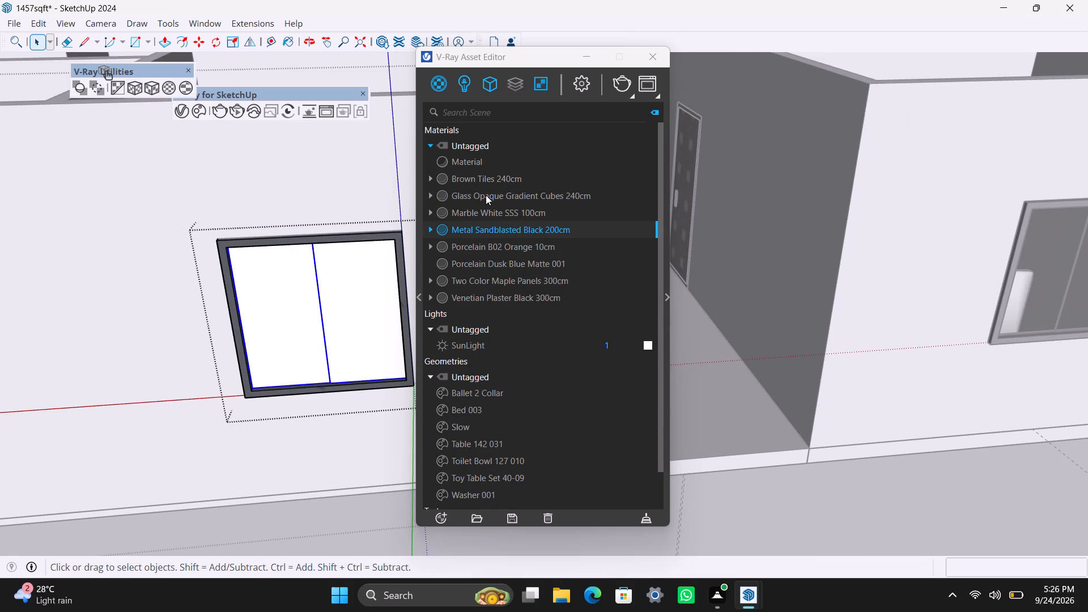
click(486, 194)
right_click(486, 194)
click(505, 226)
scroll(389, 290, down, 17)
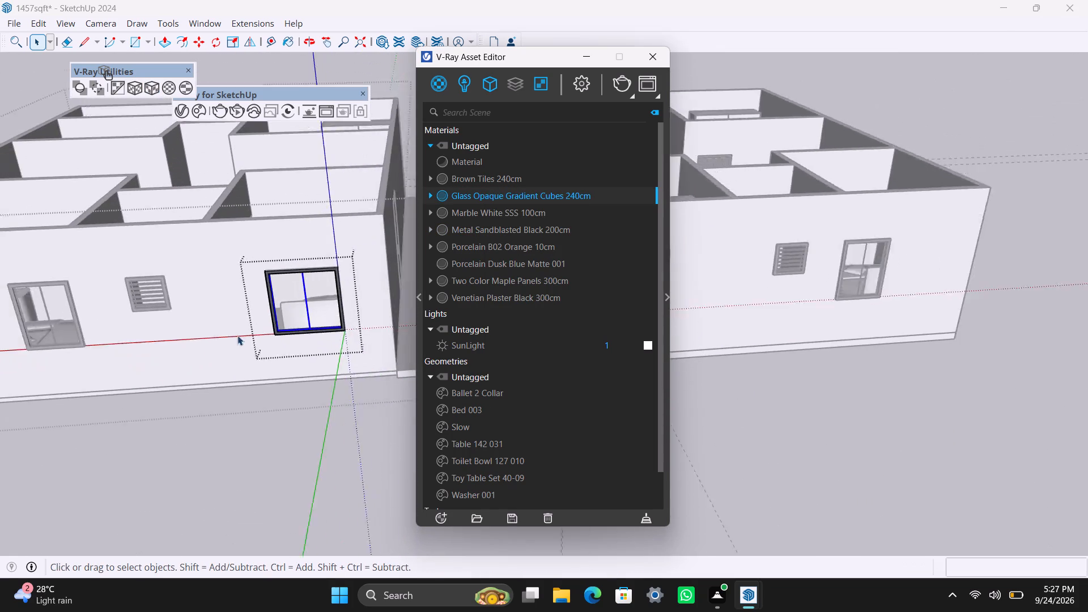
click(266, 393)
triple_click(267, 404)
Apply the Metal Sandblasted Black 200cm material to the frame of the window left of the other unit's louvred vent, with size-fitted cubic projection.
scroll(224, 264, down, 4)
middle_drag(182, 306, 400, 243)
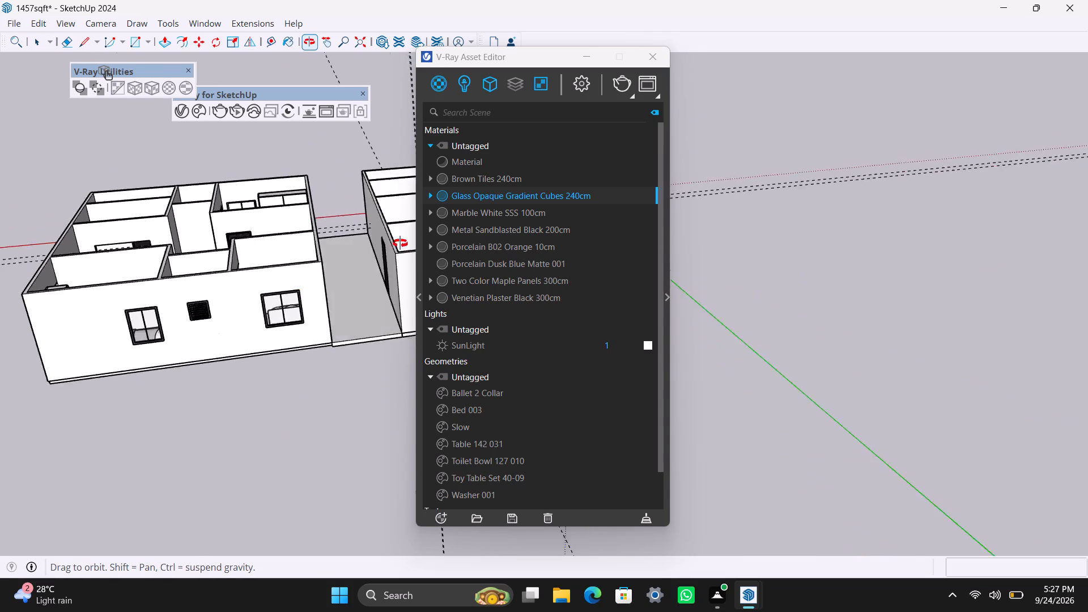
middle_drag(400, 243, 1001, 277)
scroll(804, 368, up, 2)
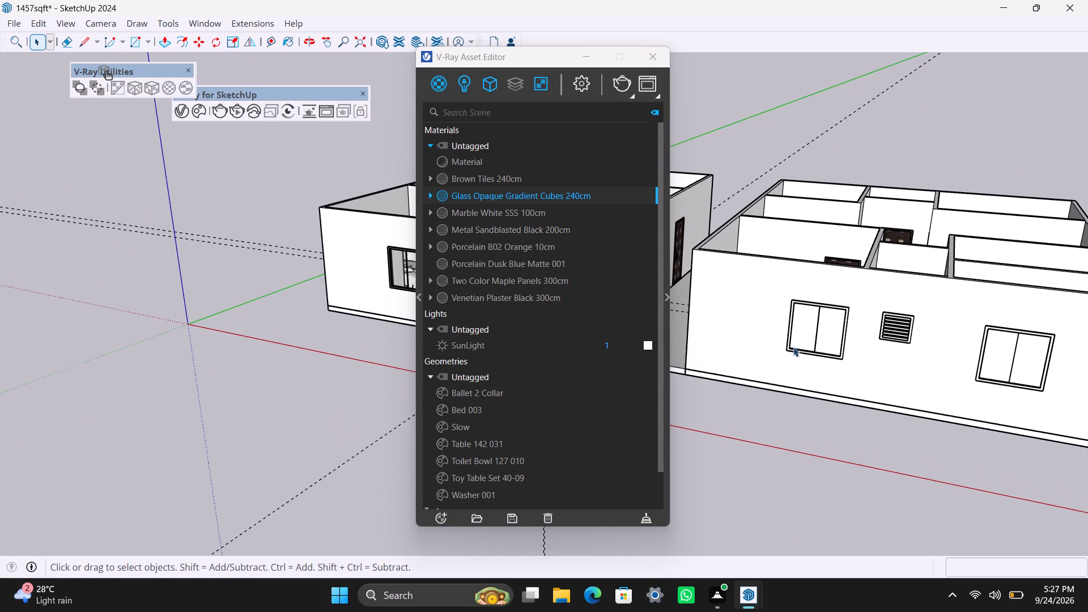
shift+middle_drag(808, 341, 228, 341)
scroll(284, 403, up, 3)
middle_drag(278, 465, 280, 465)
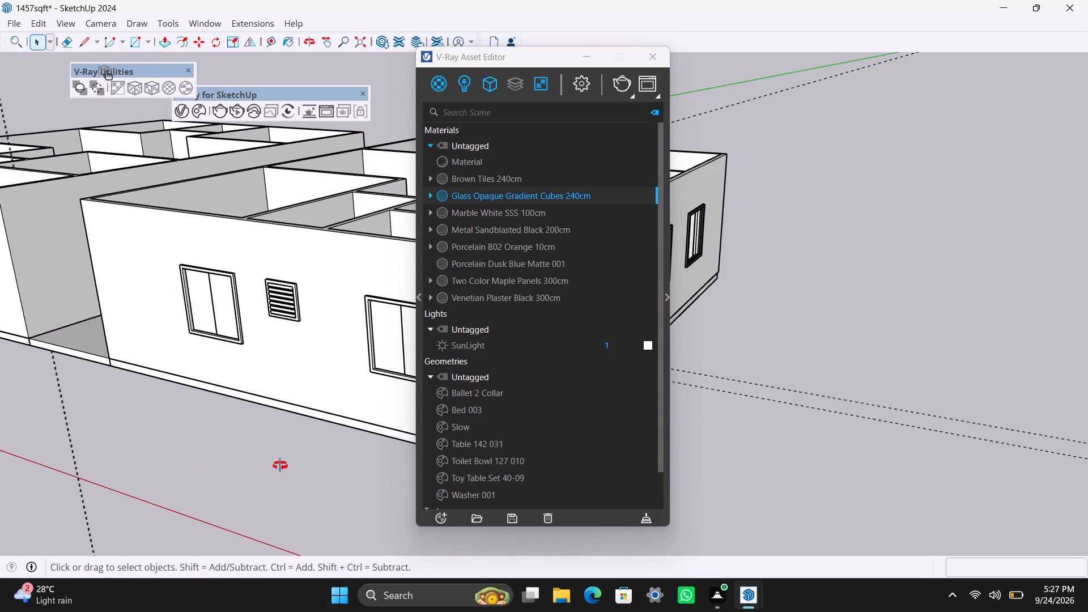
middle_drag(280, 465, 444, 458)
scroll(289, 332, down, 4)
shift+middle_drag(278, 346, 152, 318)
scroll(192, 400, up, 2)
middle_drag(185, 430, 187, 419)
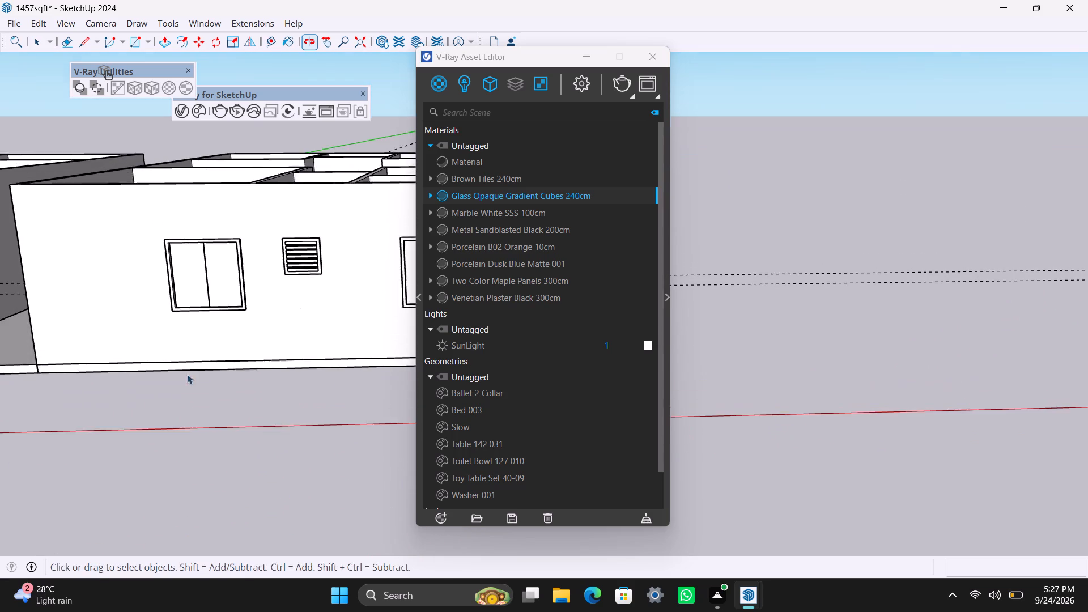
scroll(193, 333, down, 3)
shift+middle_drag(190, 337, 122, 439)
scroll(167, 435, up, 3)
middle_drag(195, 432, 260, 408)
scroll(251, 400, up, 2)
middle_drag(153, 416, 152, 416)
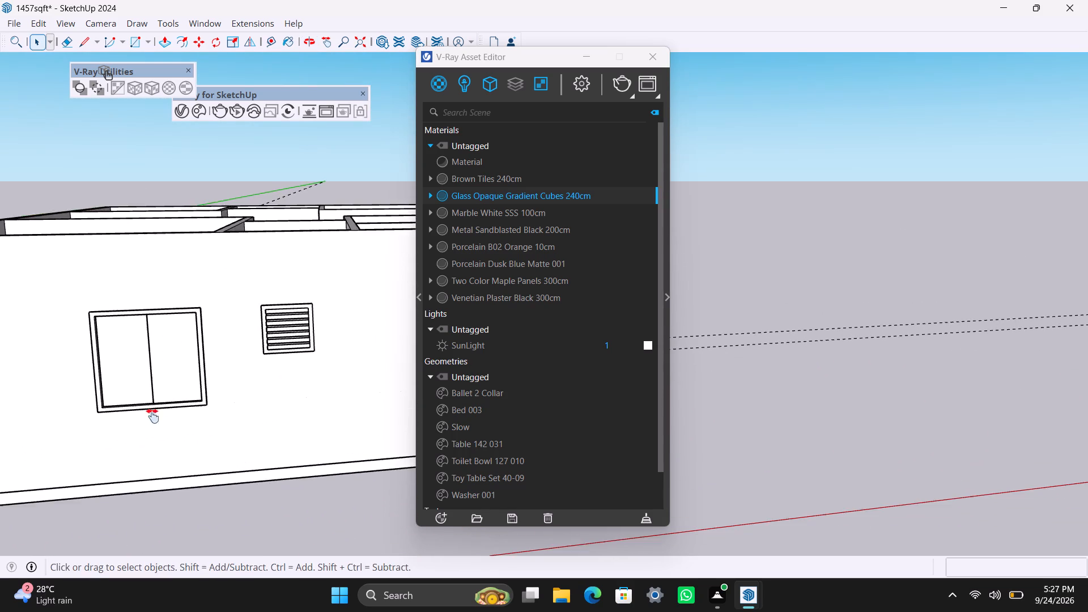
middle_drag(152, 416, 219, 377)
scroll(197, 366, up, 3)
middle_drag(198, 346, 176, 406)
scroll(164, 406, up, 3)
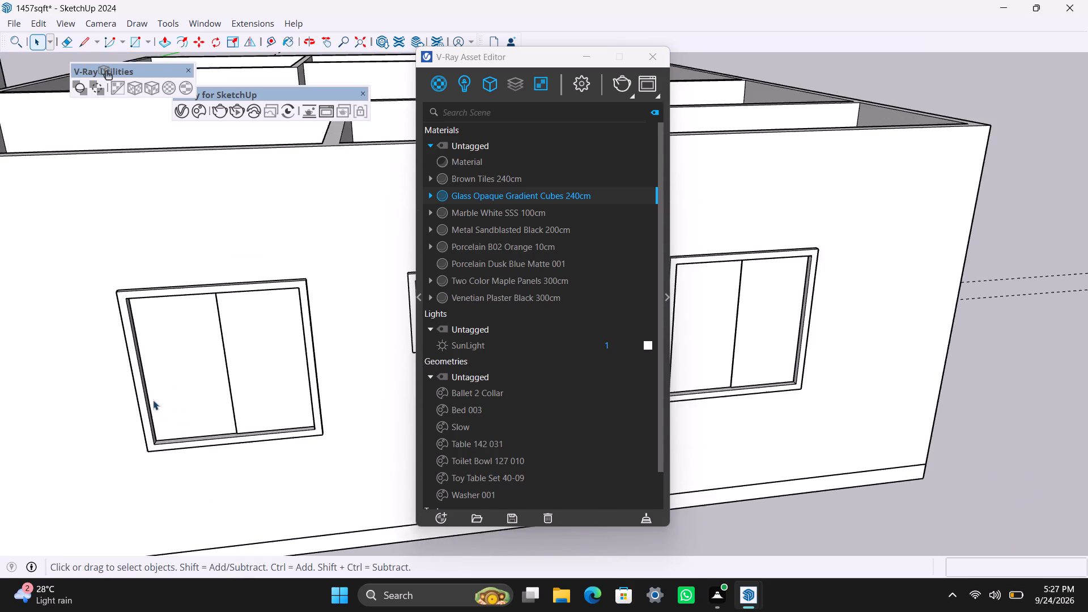
scroll(153, 400, up, 2)
triple_click(136, 373)
triple_click(135, 373)
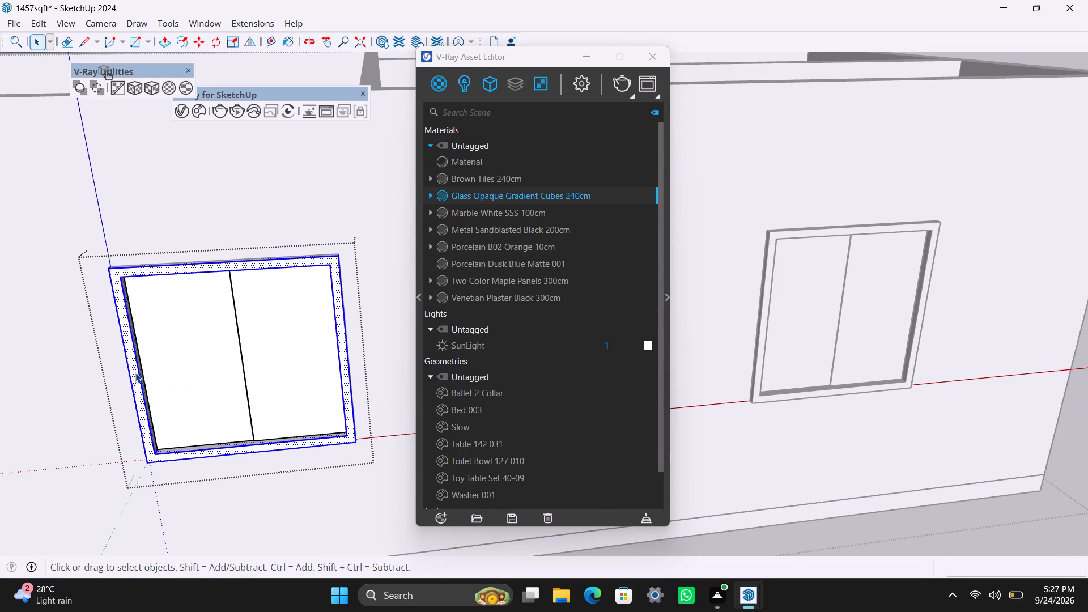
click(484, 233)
right_click(483, 233)
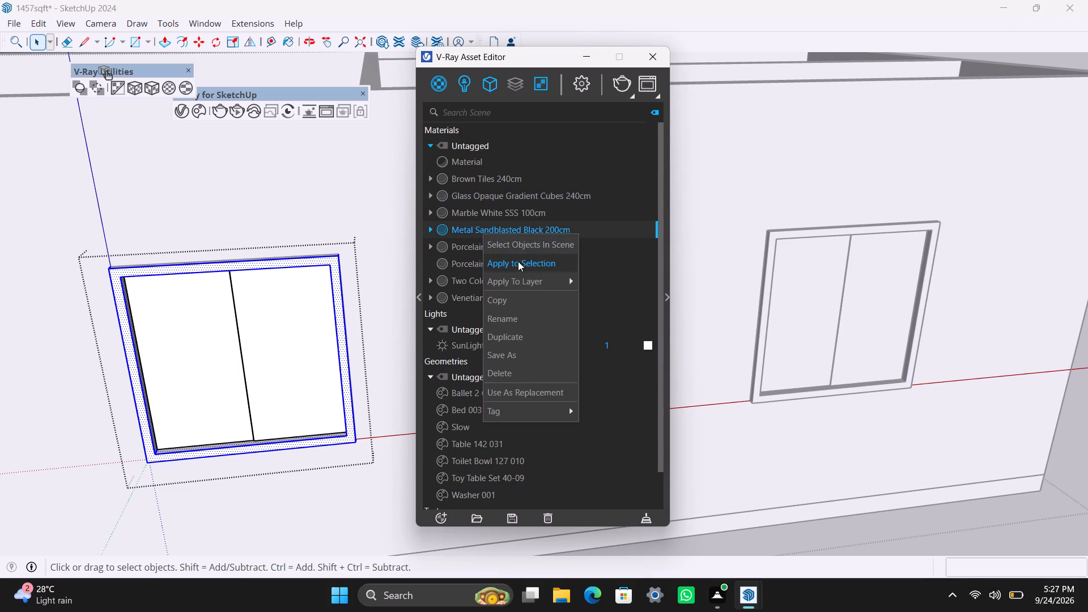
click(520, 262)
click(143, 82)
click(149, 83)
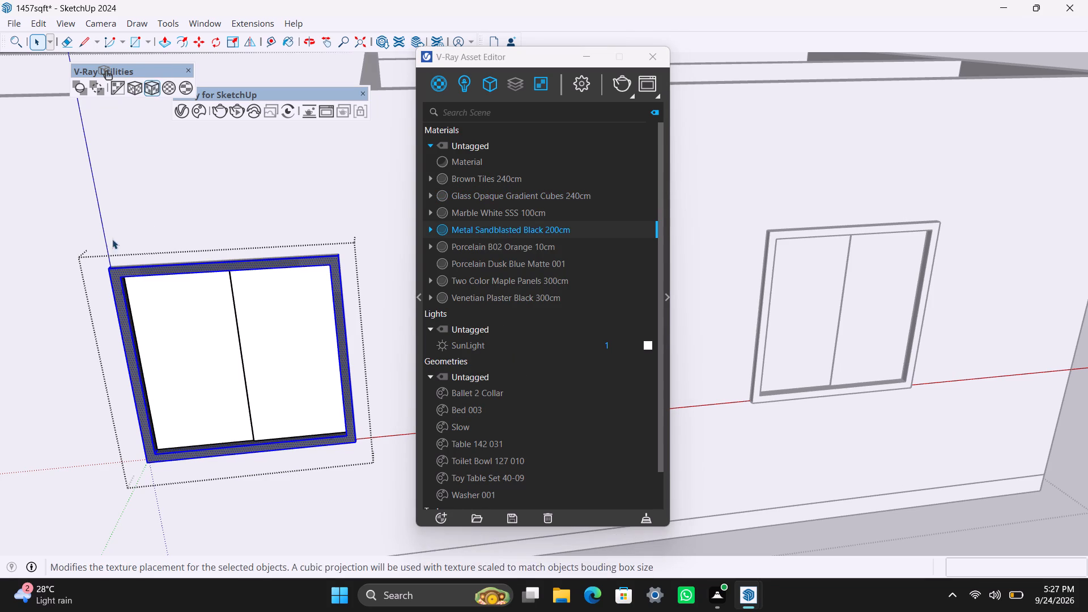
Apply the Glass Opaque Gradient Cubes 240cm material to both panes of the window left of the louvred vent and exit its group.
click(210, 354)
shift+click(303, 365)
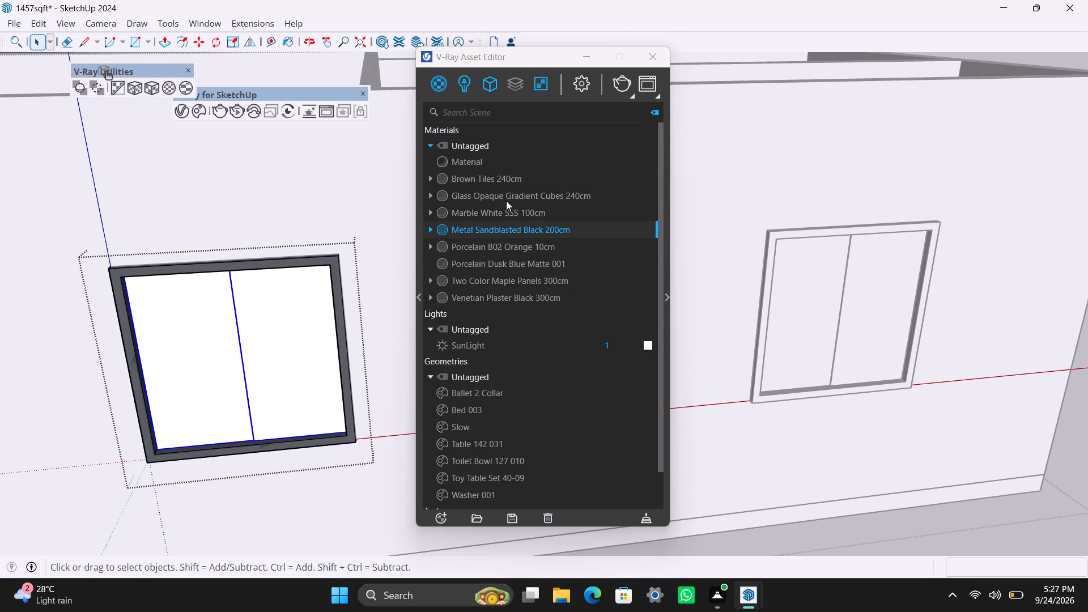
click(507, 200)
right_click(507, 199)
click(531, 229)
scroll(313, 388, down, 10)
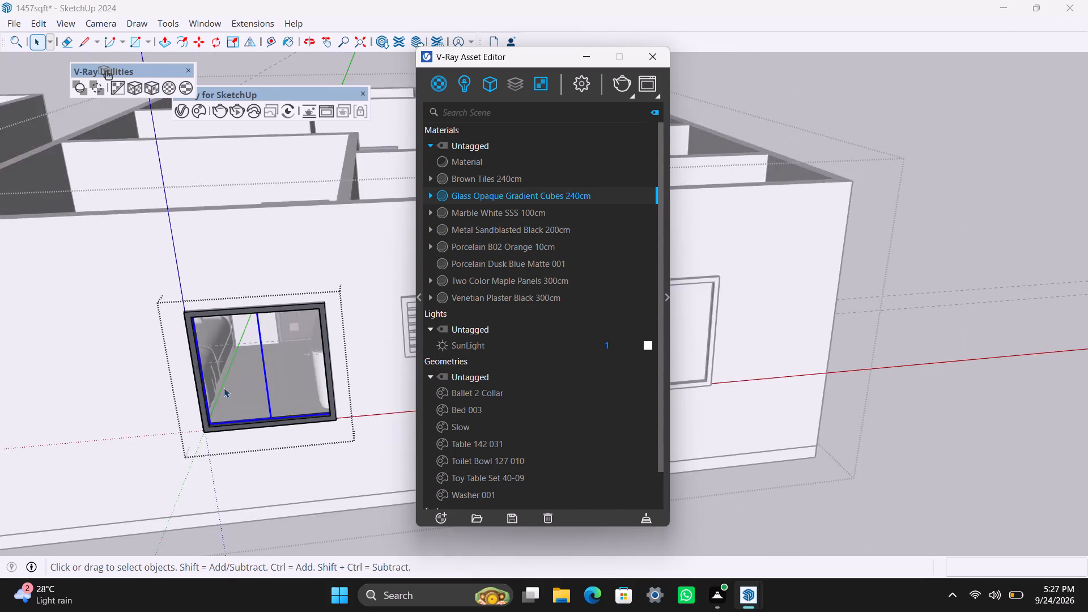
shift+middle_drag(233, 401, 143, 398)
click(291, 528)
Apply the Metal Sandblasted Black 200cm material to the louvred vent's frame with size-fitted cubic projection and exit its group.
scroll(244, 410, up, 6)
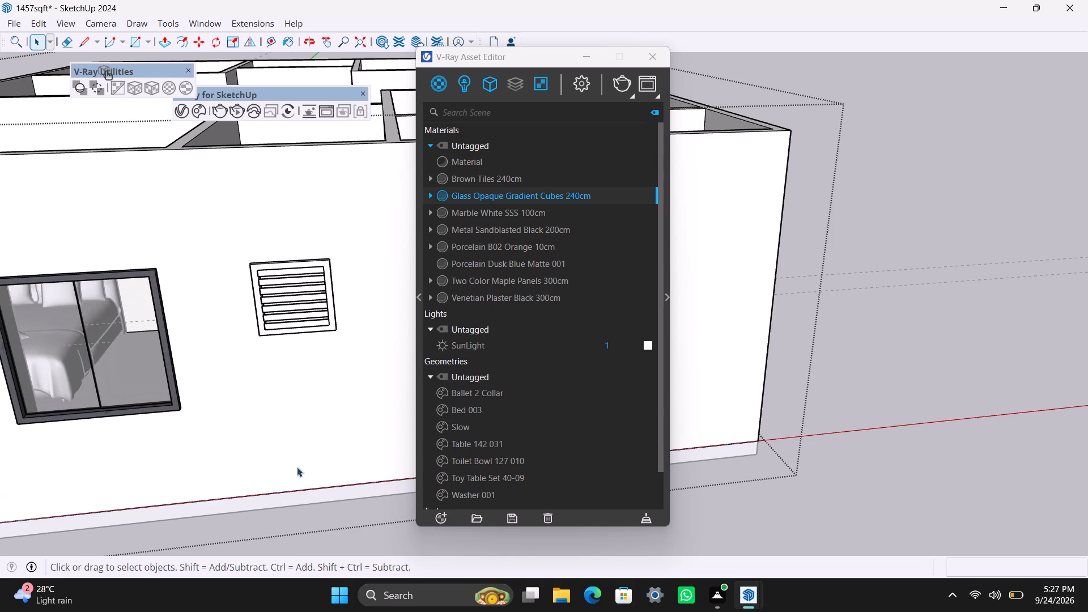
double_click(258, 326)
triple_click(261, 320)
click(262, 320)
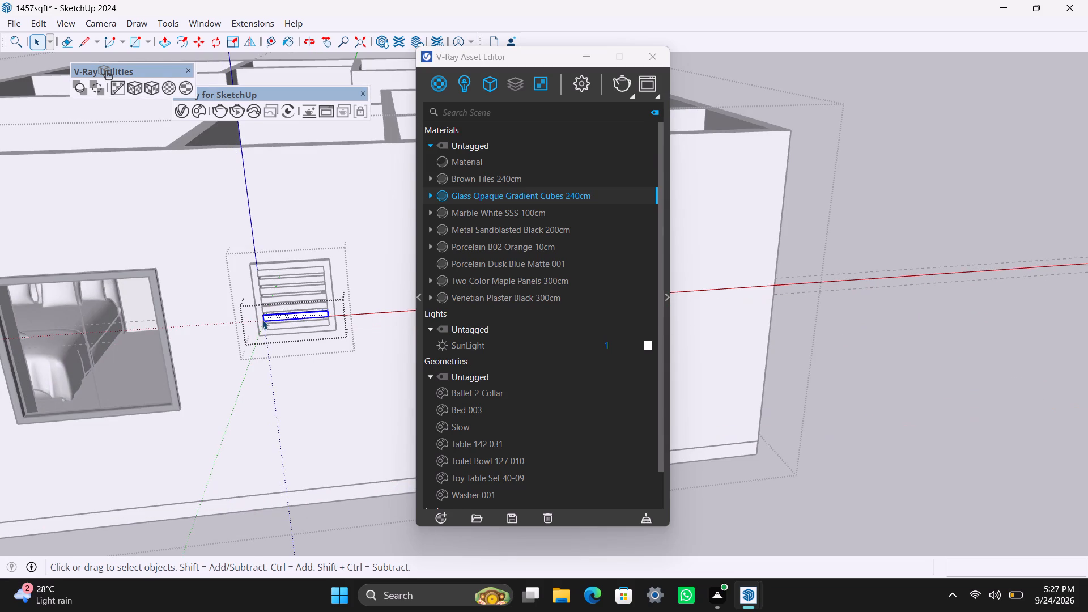
triple_click(331, 535)
drag(333, 532, 330, 520)
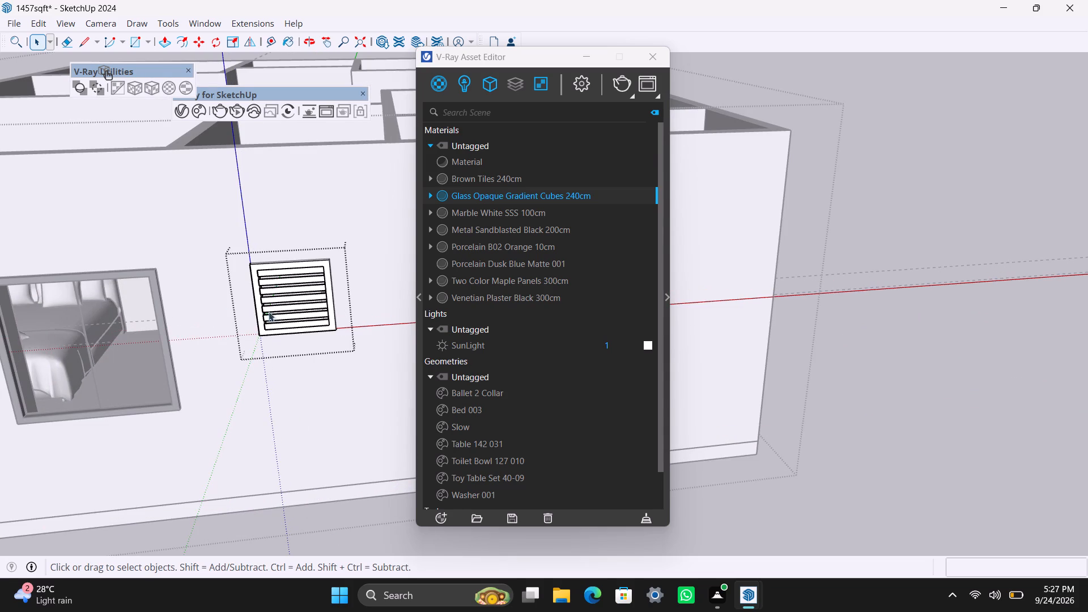
scroll(262, 298, up, 6)
triple_click(253, 280)
click(253, 280)
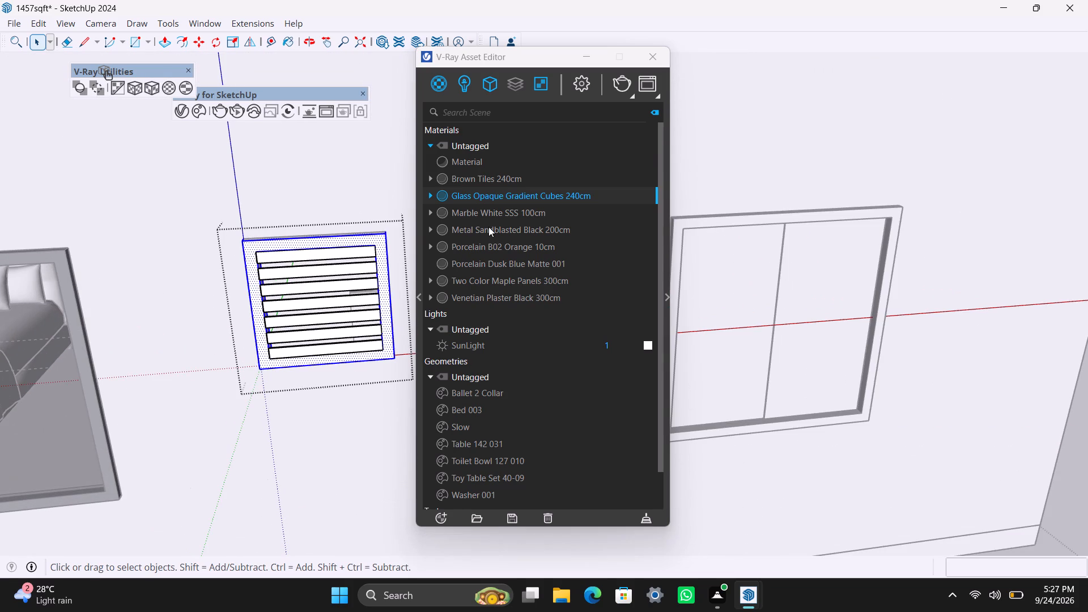
click(488, 229)
right_click(488, 229)
click(504, 253)
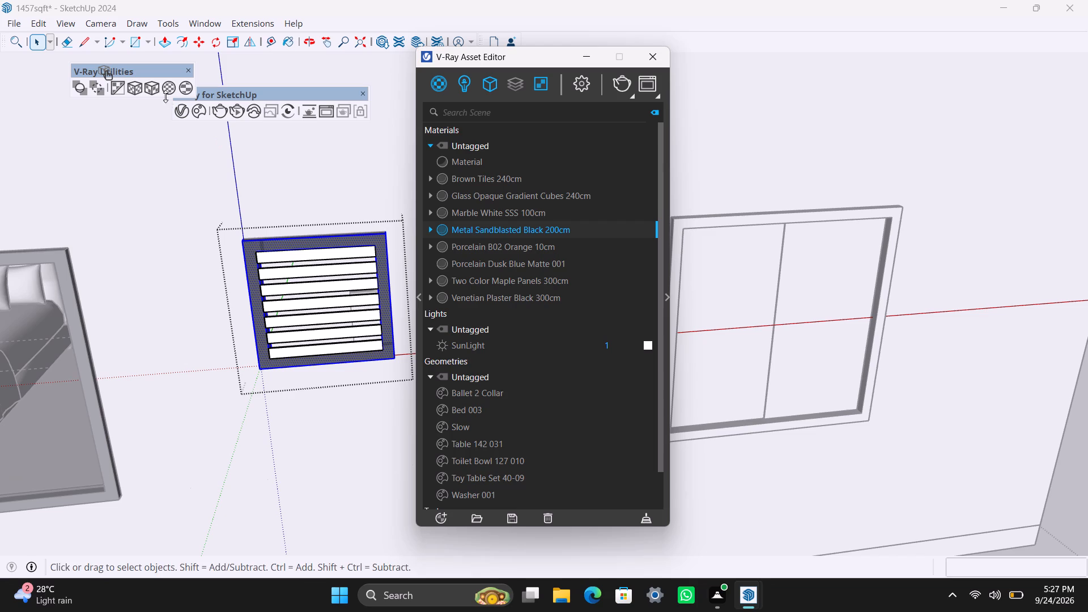
click(154, 87)
click(372, 506)
Apply the Glass Opaque Gradient Cubes 240cm material to all the slats of the louvred vent and exit the open groups.
scroll(303, 327, up, 2)
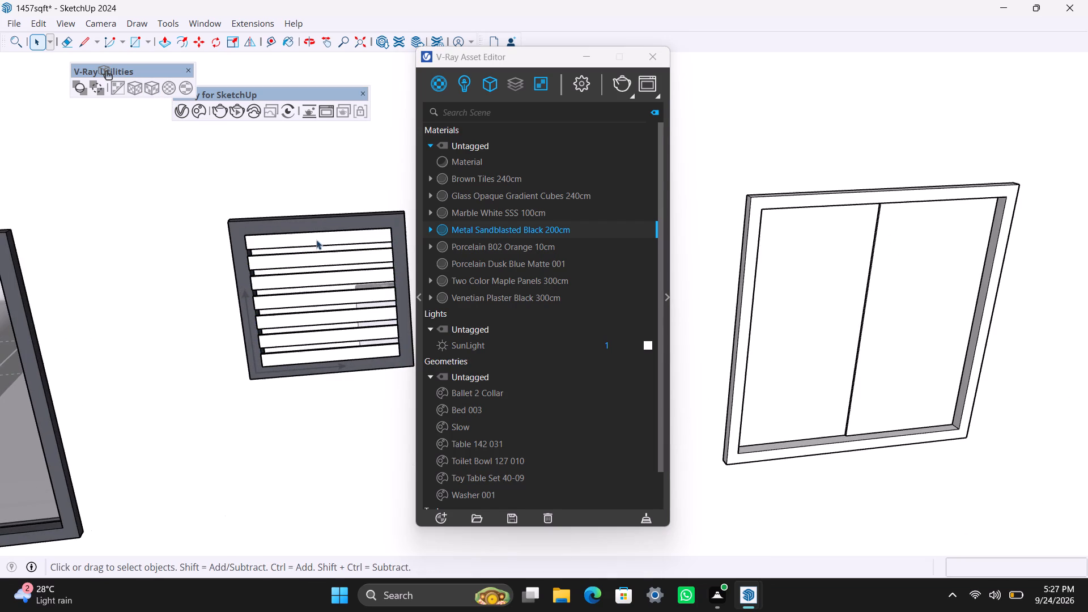
click(320, 241)
click(318, 241)
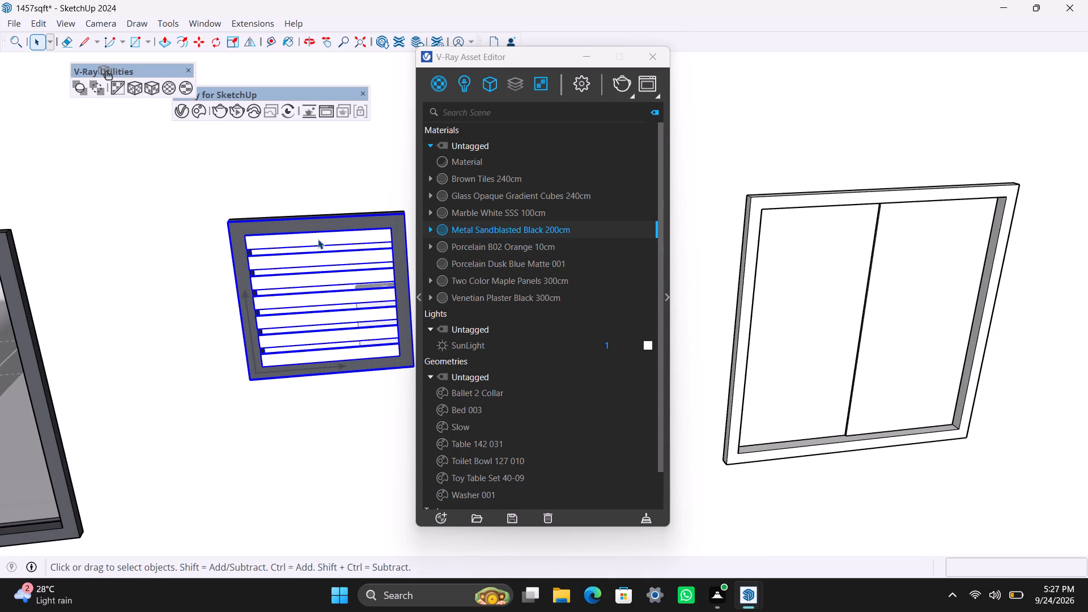
triple_click(318, 239)
shift+click(309, 262)
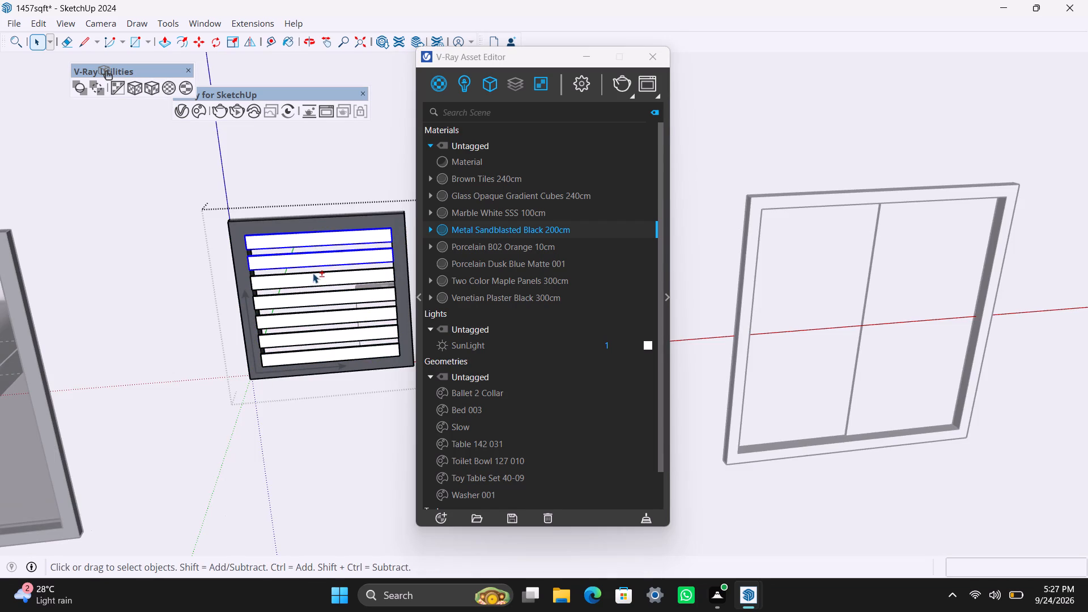
shift+click(313, 273)
shift+click(318, 295)
shift+click(331, 318)
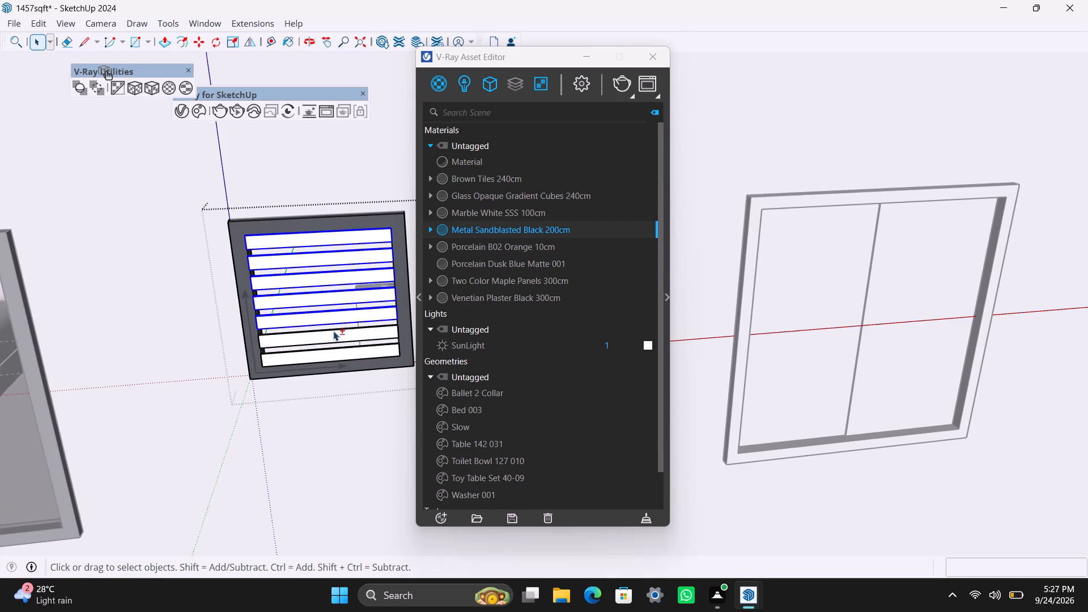
shift+drag(334, 333, 335, 338)
shift+click(345, 353)
shift+click(337, 334)
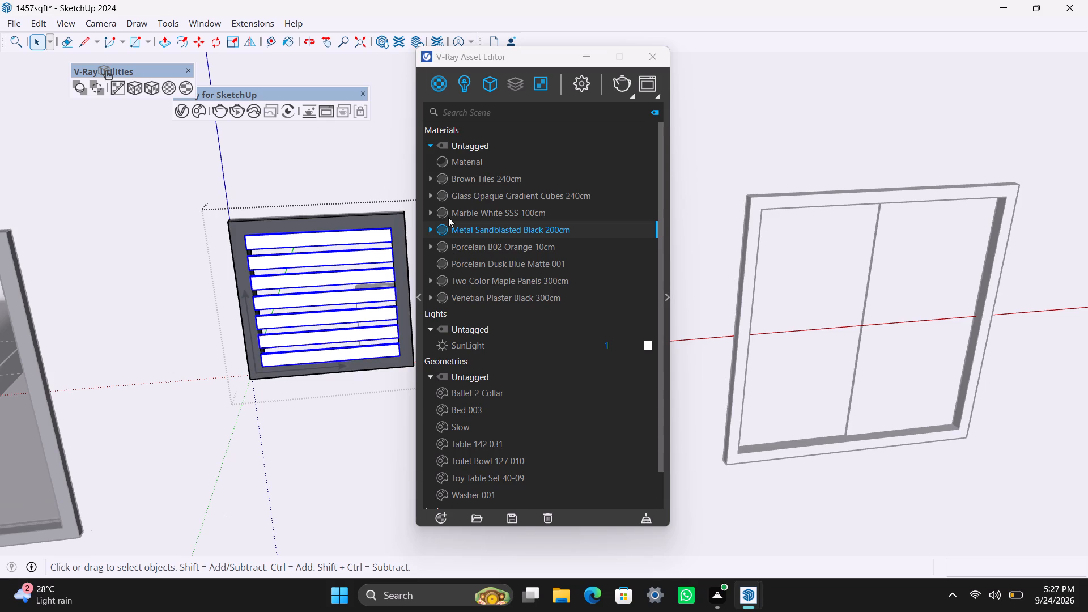
click(480, 189)
right_click(481, 194)
click(509, 228)
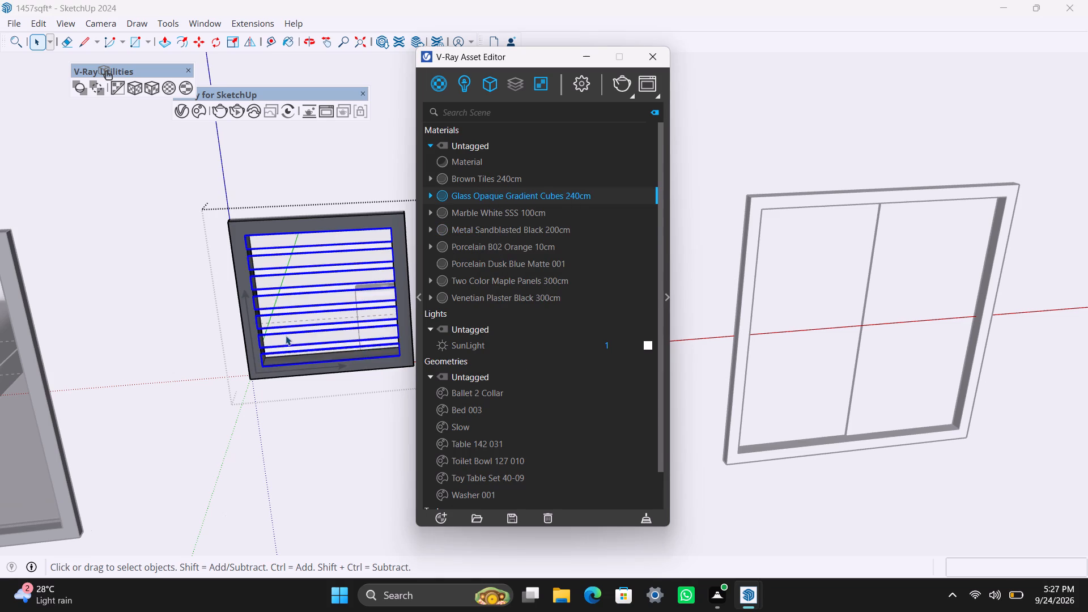
scroll(282, 345, down, 17)
double_click(301, 530)
click(301, 525)
Apply the Metal Sandblasted Black 200cm material to the frame of the window right of the louvred vent, with size-fitted cubic projection.
scroll(338, 417, up, 3)
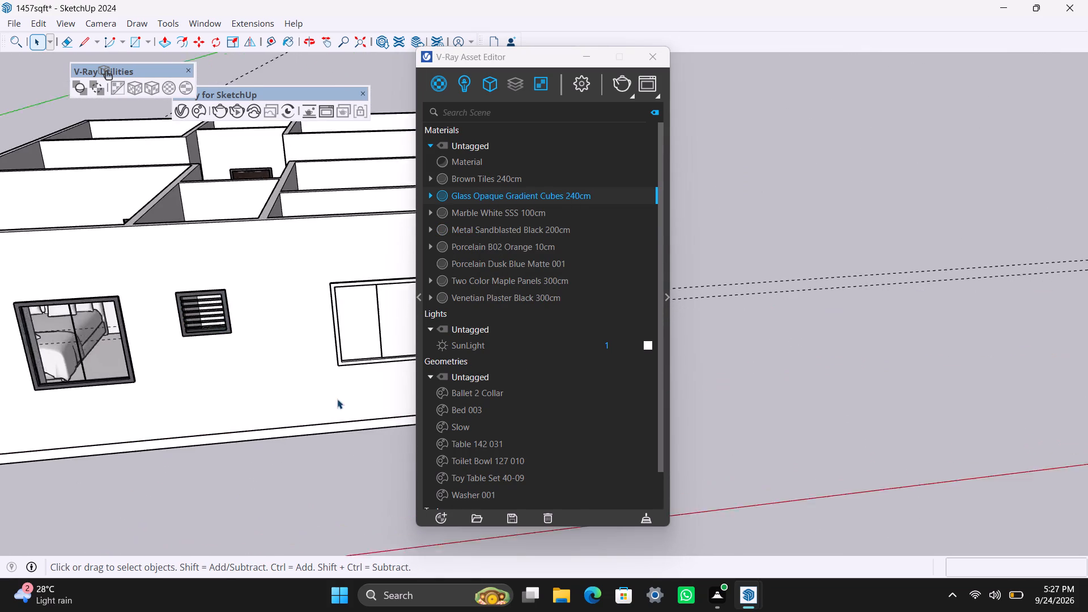
middle_drag(334, 390, 265, 405)
scroll(257, 387, up, 4)
scroll(269, 331, up, 1)
triple_click(269, 331)
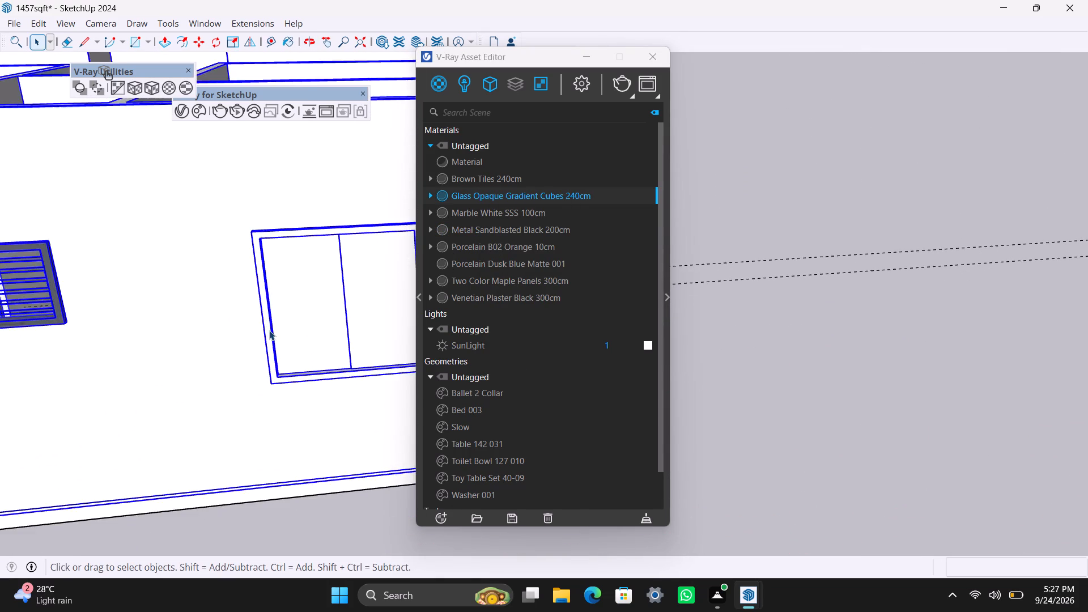
triple_click(269, 330)
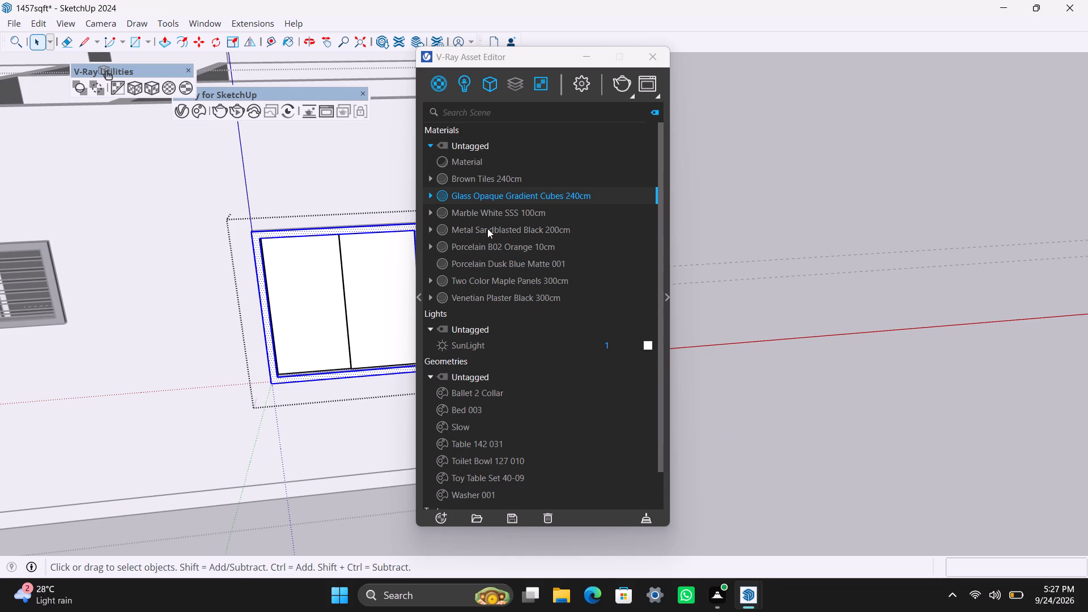
click(487, 228)
right_click(486, 228)
click(538, 262)
drag(150, 82, 150, 88)
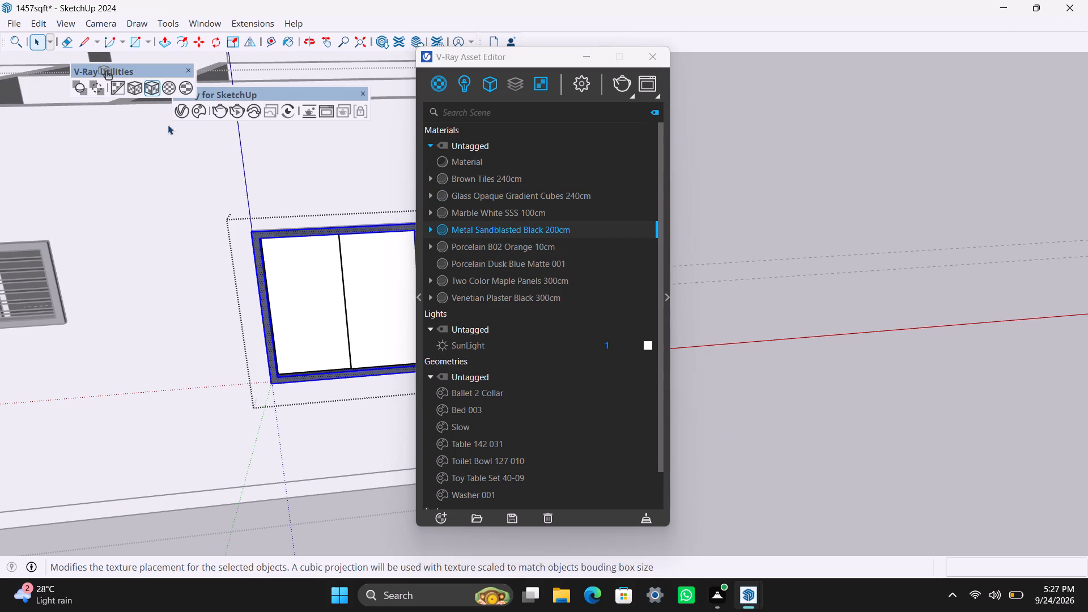
Apply the Glass Opaque Gradient Cubes 240cm material to both panes of the window right of the louvred vent and exit the open groups.
click(299, 240)
shift+click(367, 277)
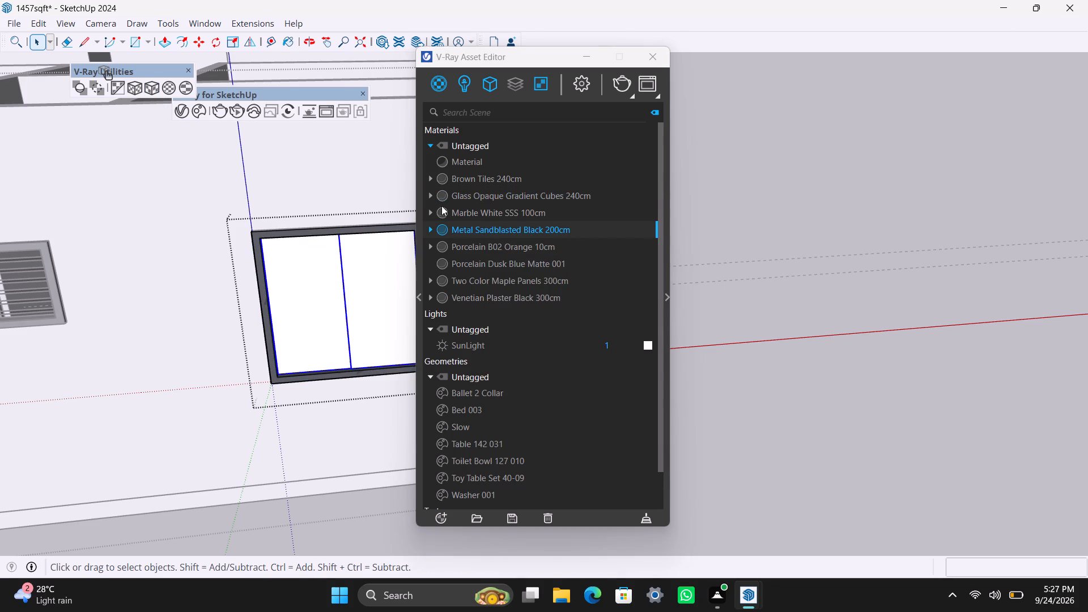
click(458, 200)
right_click(458, 199)
click(482, 223)
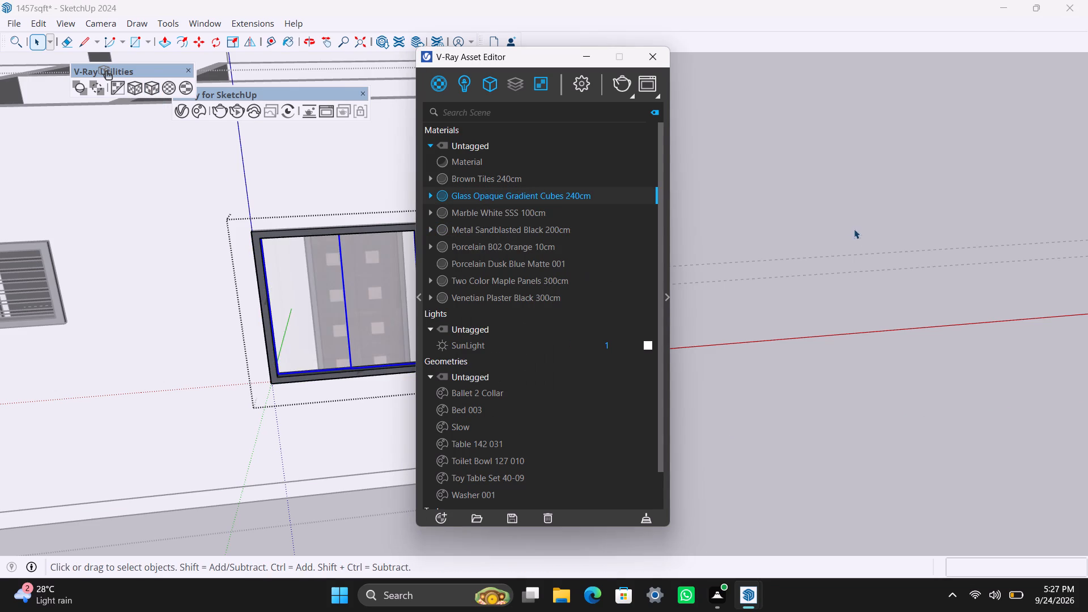
click(855, 229)
scroll(366, 309, down, 17)
middle_drag(324, 396, 75, 465)
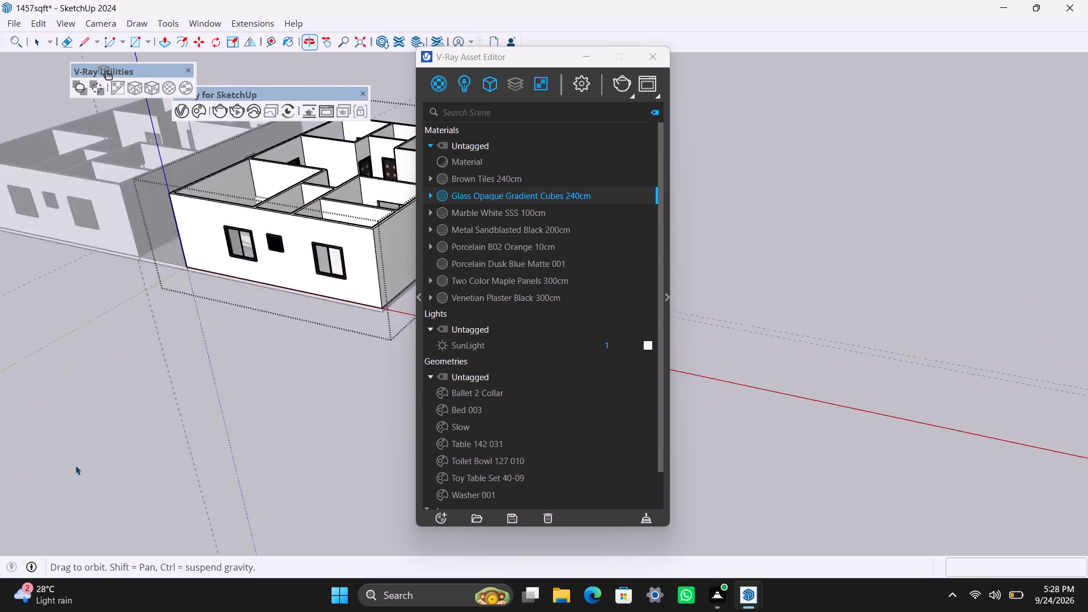
middle_drag(75, 465, 76, 466)
scroll(166, 348, down, 4)
shift+middle_drag(235, 360, 140, 426)
triple_click(241, 466)
Apply the Marble White SSS 100cm material to the floor slab of the unit with the newly finished windows, using size-fitted cubic projection.
scroll(281, 354, up, 3)
middle_drag(316, 325, 259, 358)
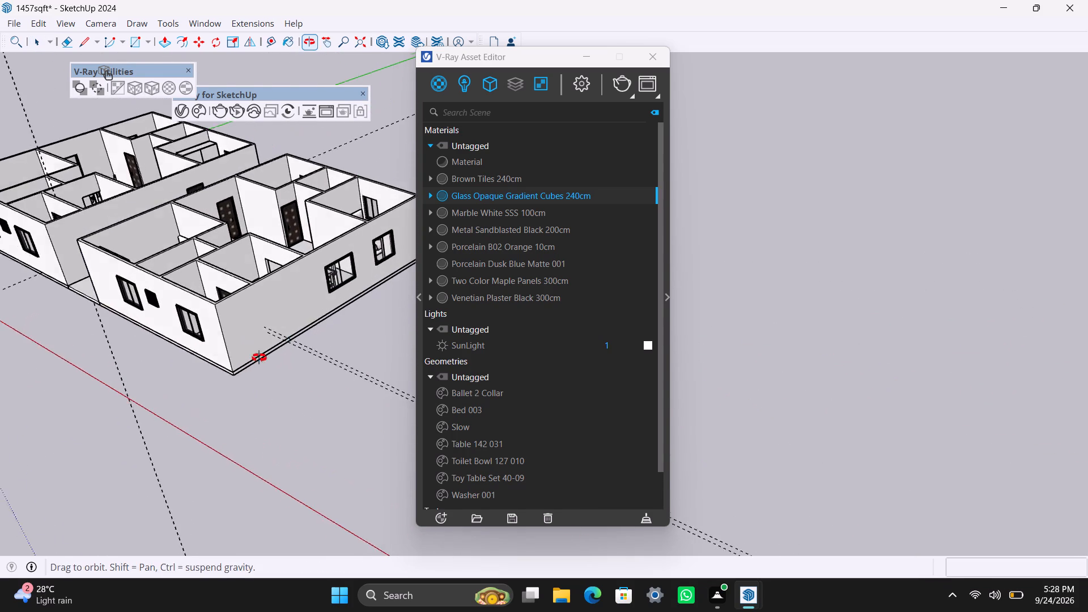
middle_drag(259, 358, 135, 426)
scroll(254, 261, up, 2)
middle_drag(307, 258, 185, 452)
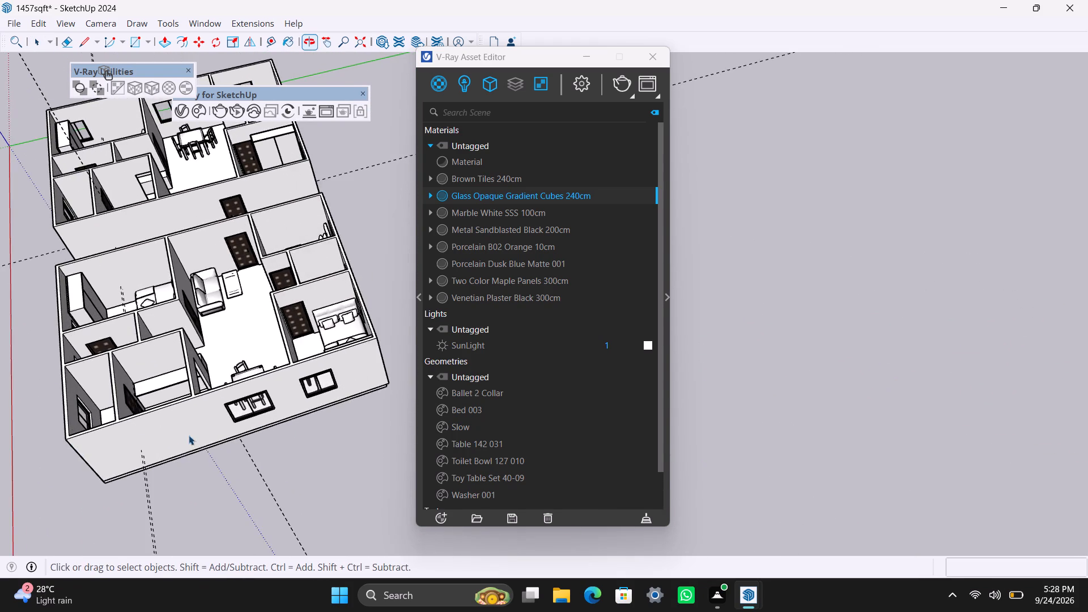
scroll(199, 375, up, 6)
middle_drag(142, 397, 203, 341)
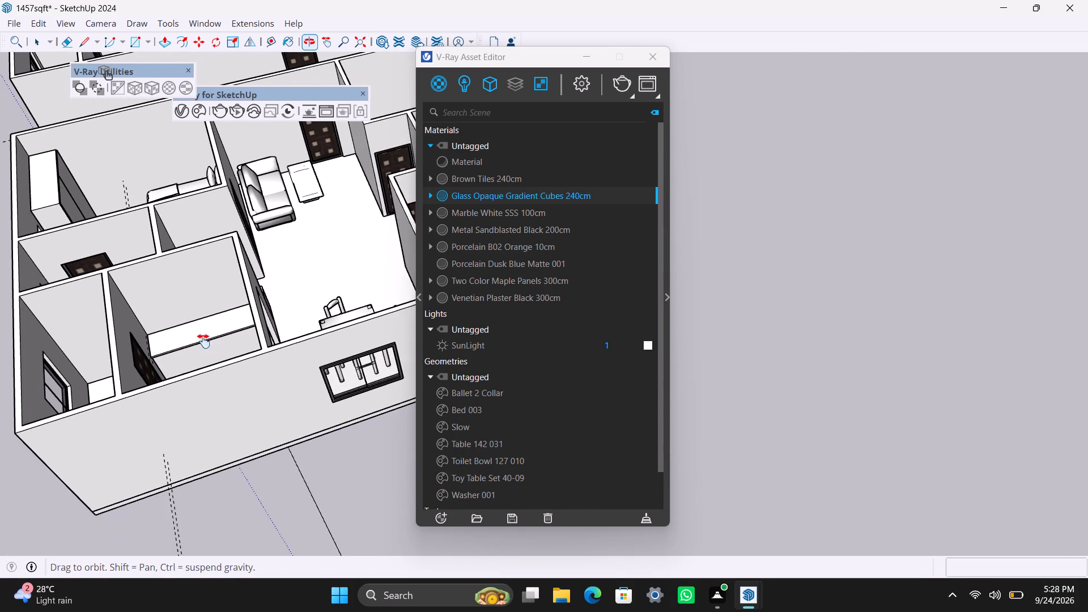
middle_drag(203, 341, 217, 351)
click(363, 277)
double_click(363, 275)
click(360, 274)
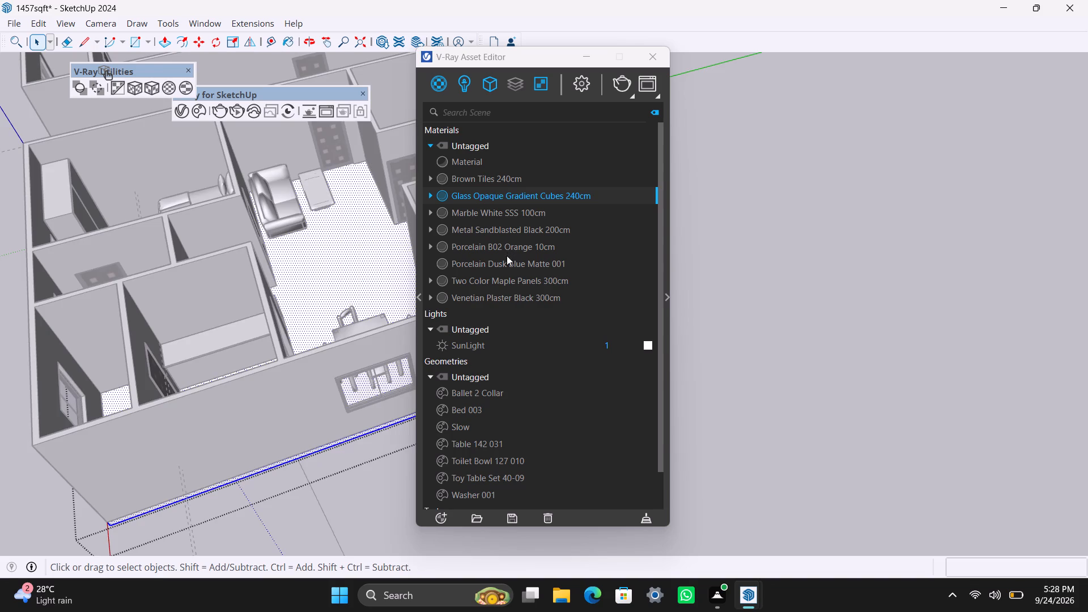
click(505, 218)
right_click(505, 218)
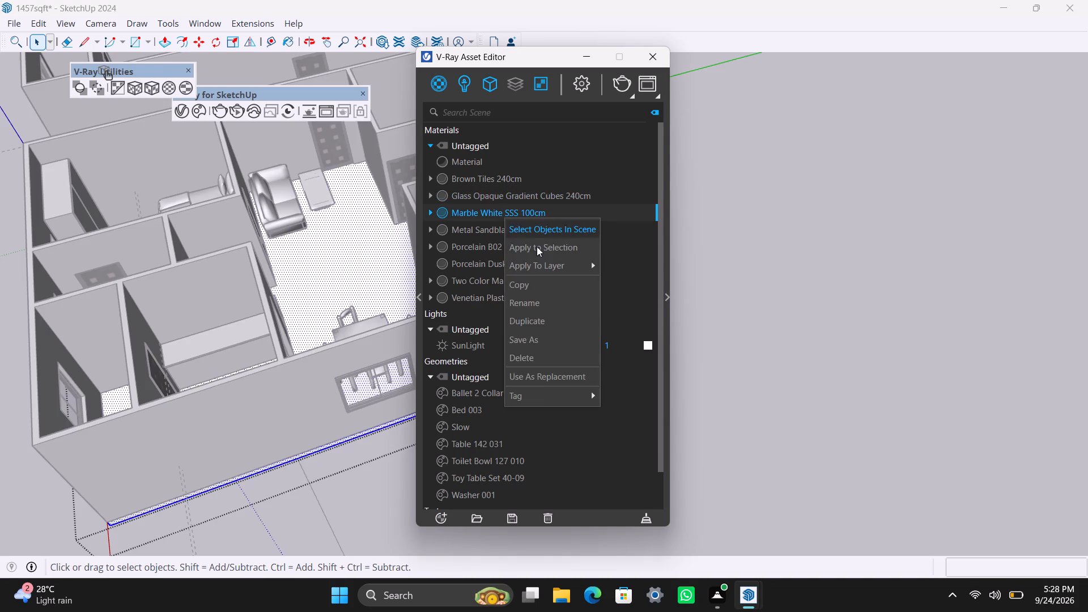
click(537, 248)
click(155, 87)
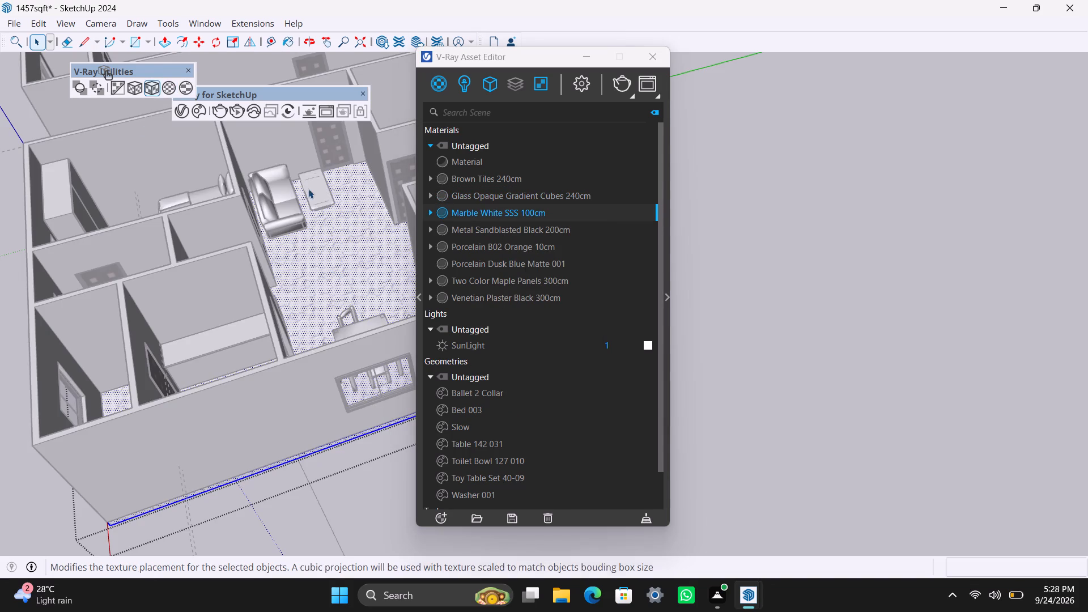
Apply the Marble White SSS 100cm material to the other unit's floor slab, using size-fitted cubic projection, and exit the group.
click(858, 188)
scroll(145, 314, down, 4)
shift+middle_drag(148, 314, 269, 507)
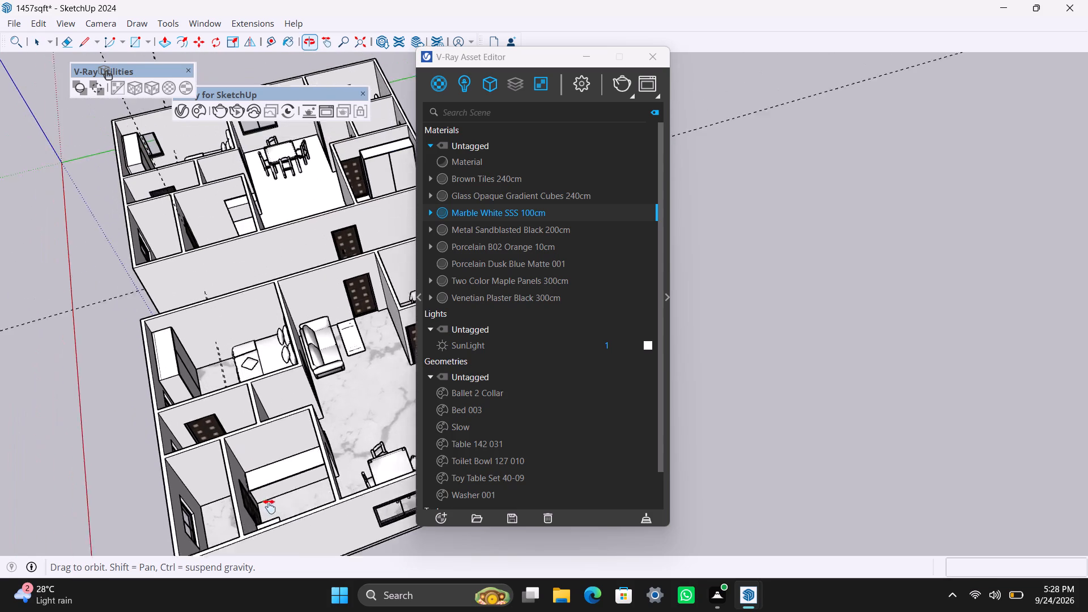
shift+middle_drag(269, 507, 288, 528)
scroll(283, 477, up, 1)
middle_drag(284, 480, 680, 471)
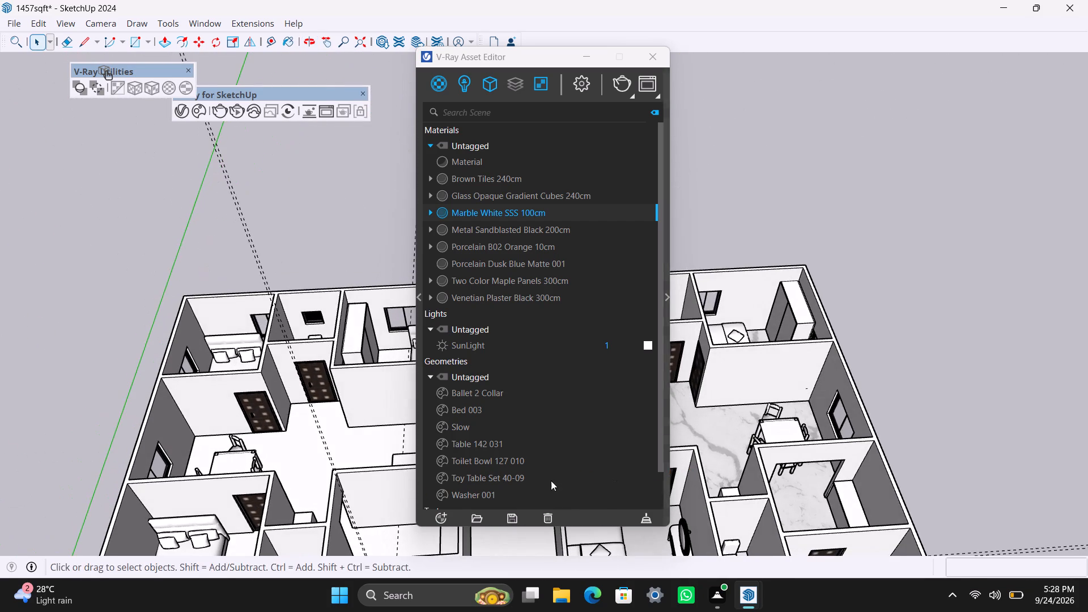
shift+middle_drag(324, 448, 304, 301)
scroll(310, 328, up, 2)
middle_drag(334, 444, 361, 503)
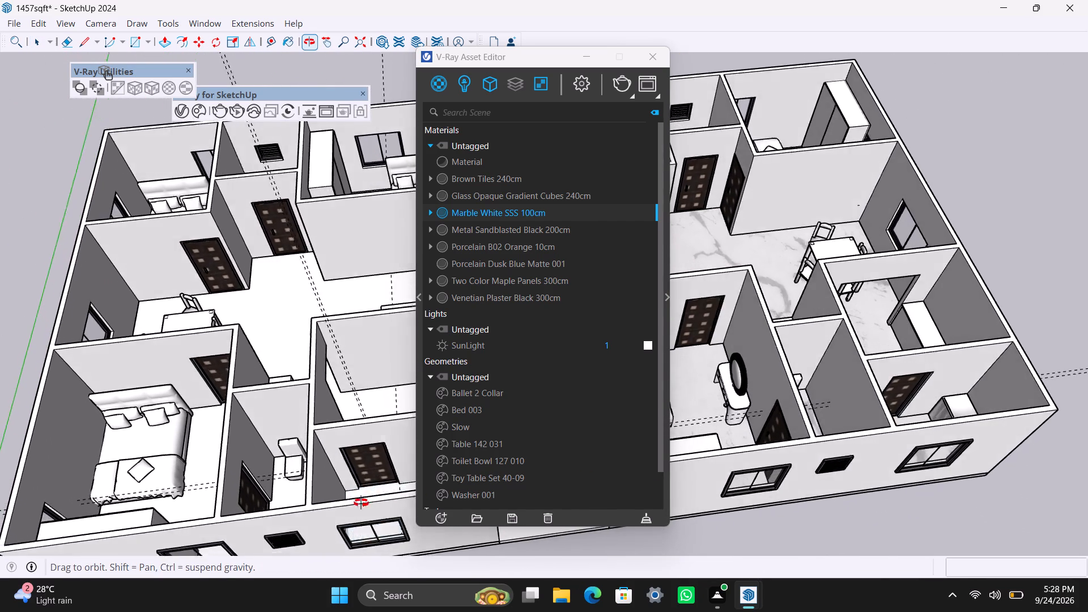
middle_drag(361, 503, 373, 536)
scroll(251, 343, up, 1)
click(251, 343)
double_click(251, 343)
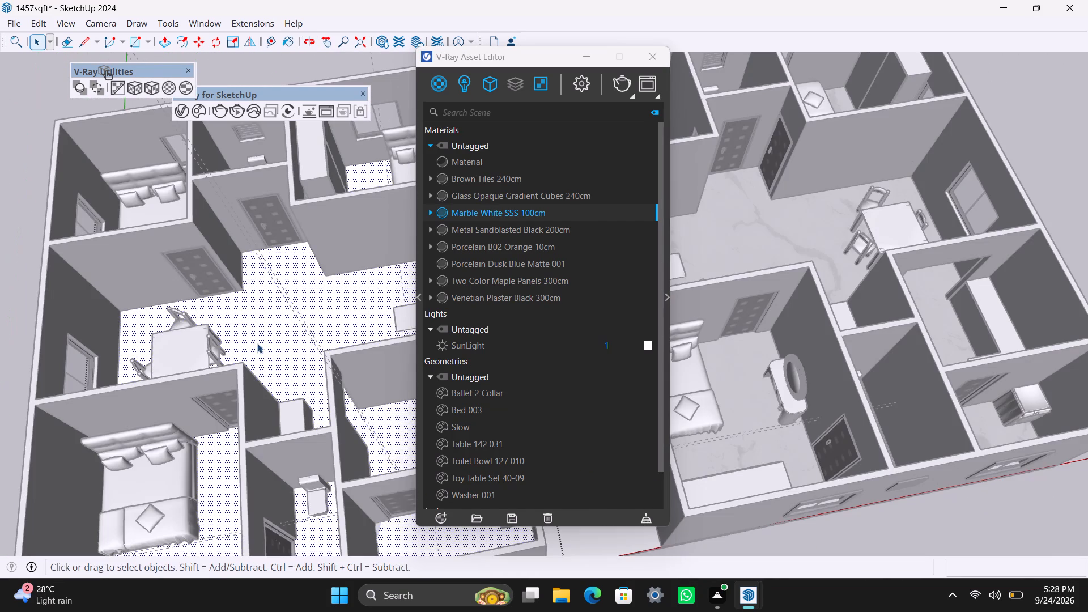
right_click(503, 218)
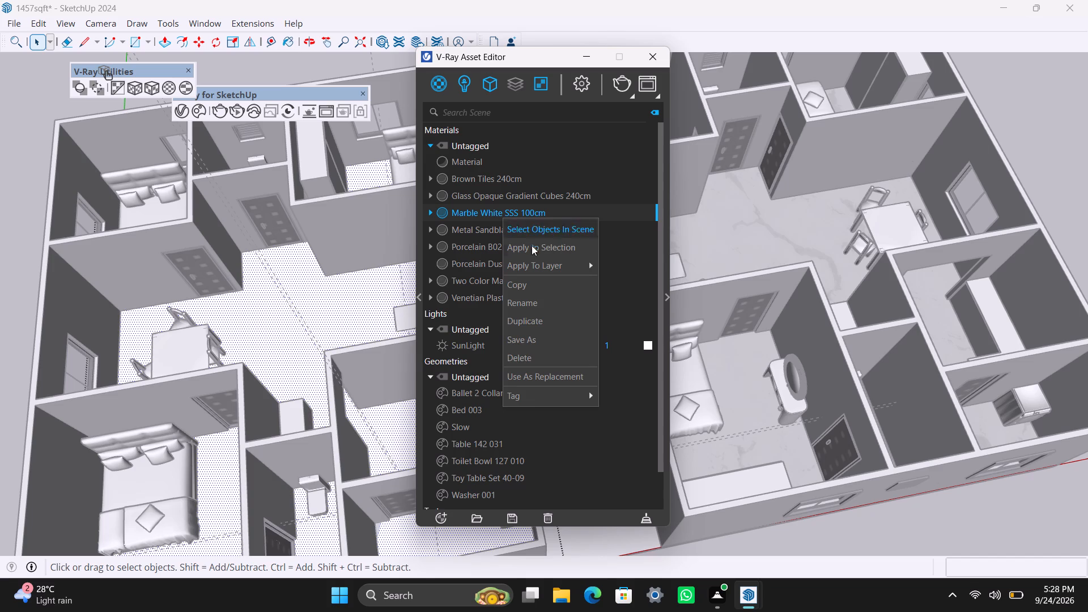
click(533, 247)
click(154, 83)
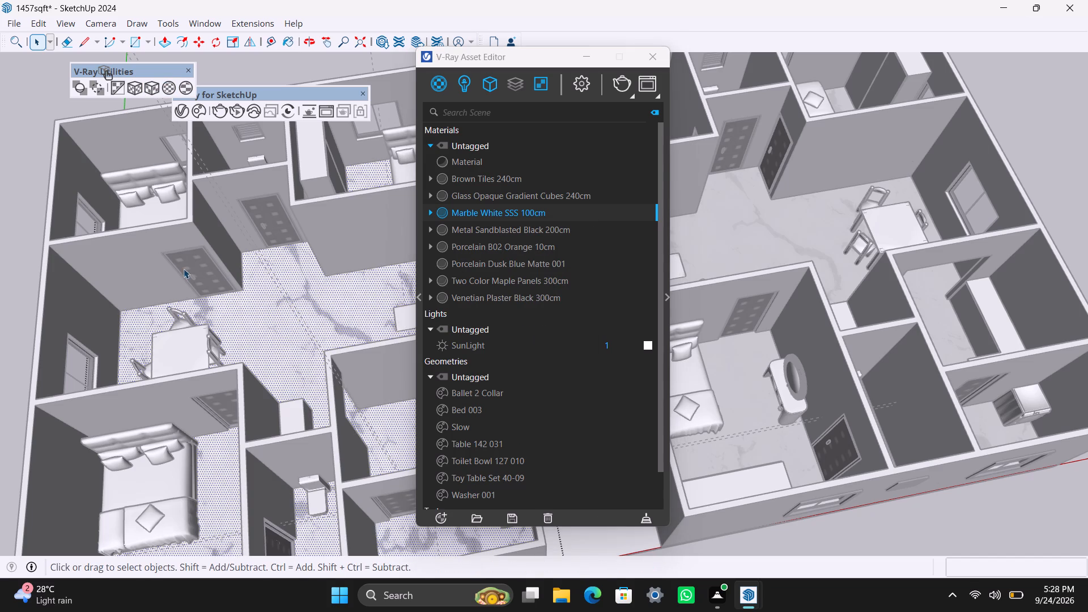
scroll(263, 379, down, 9)
triple_click(124, 260)
click(123, 260)
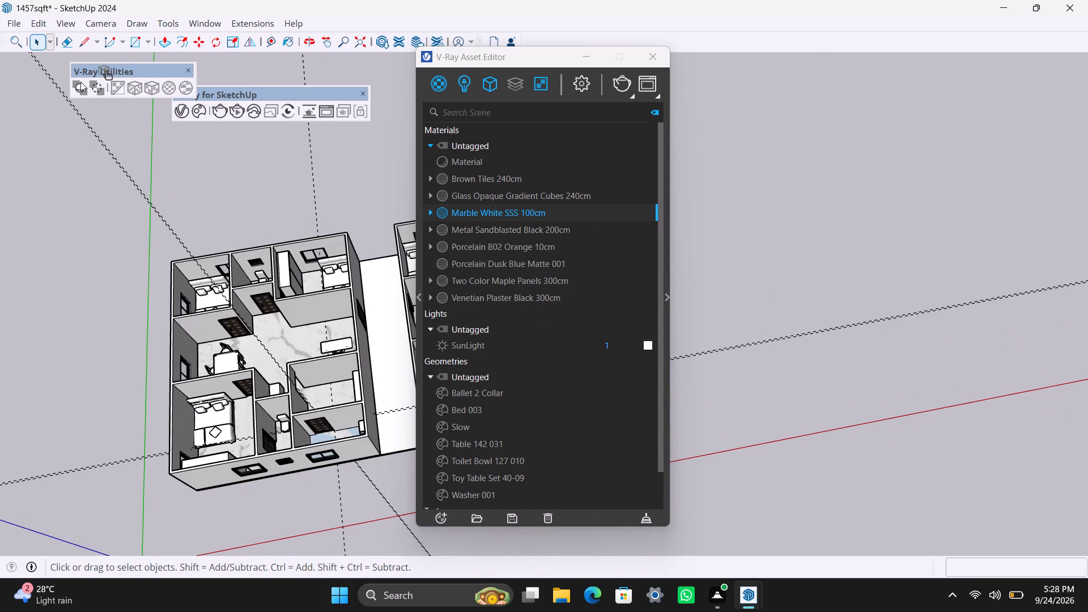
Delete all construction guides from the model.
click(36, 16)
click(35, 22)
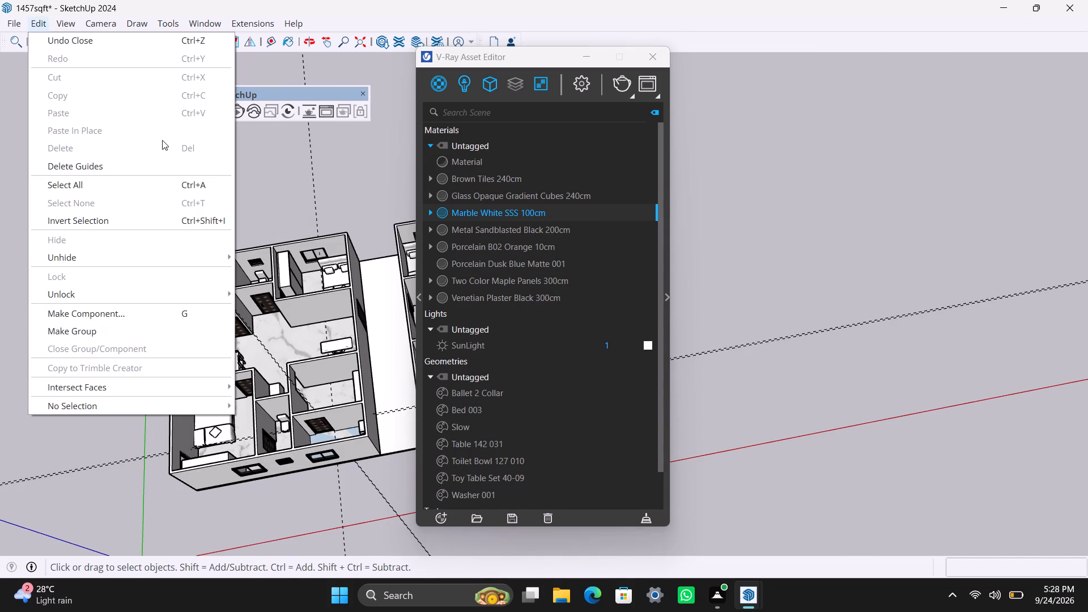
click(139, 160)
click(73, 252)
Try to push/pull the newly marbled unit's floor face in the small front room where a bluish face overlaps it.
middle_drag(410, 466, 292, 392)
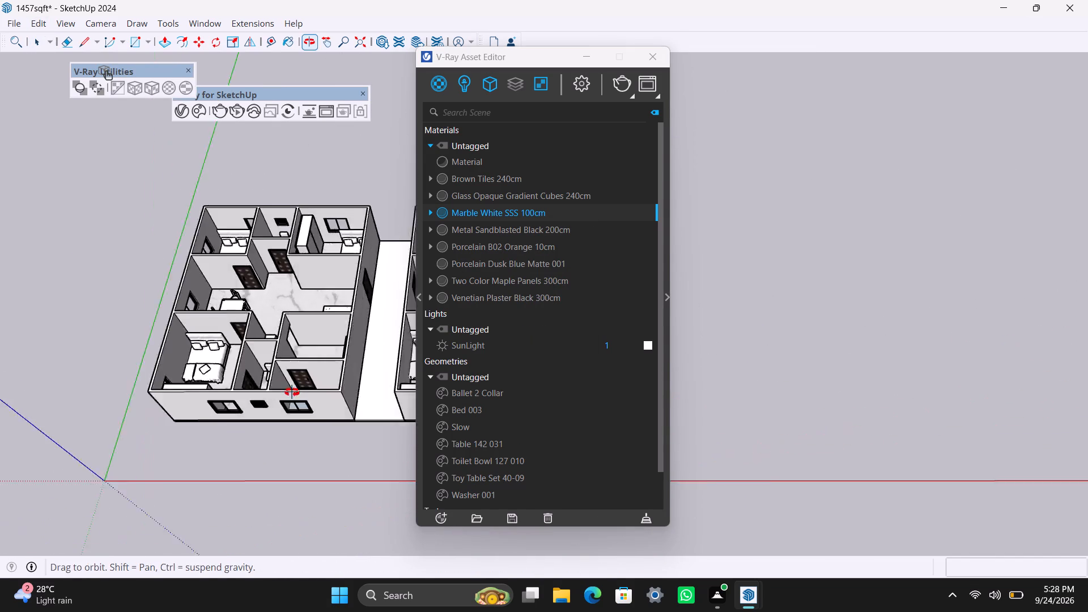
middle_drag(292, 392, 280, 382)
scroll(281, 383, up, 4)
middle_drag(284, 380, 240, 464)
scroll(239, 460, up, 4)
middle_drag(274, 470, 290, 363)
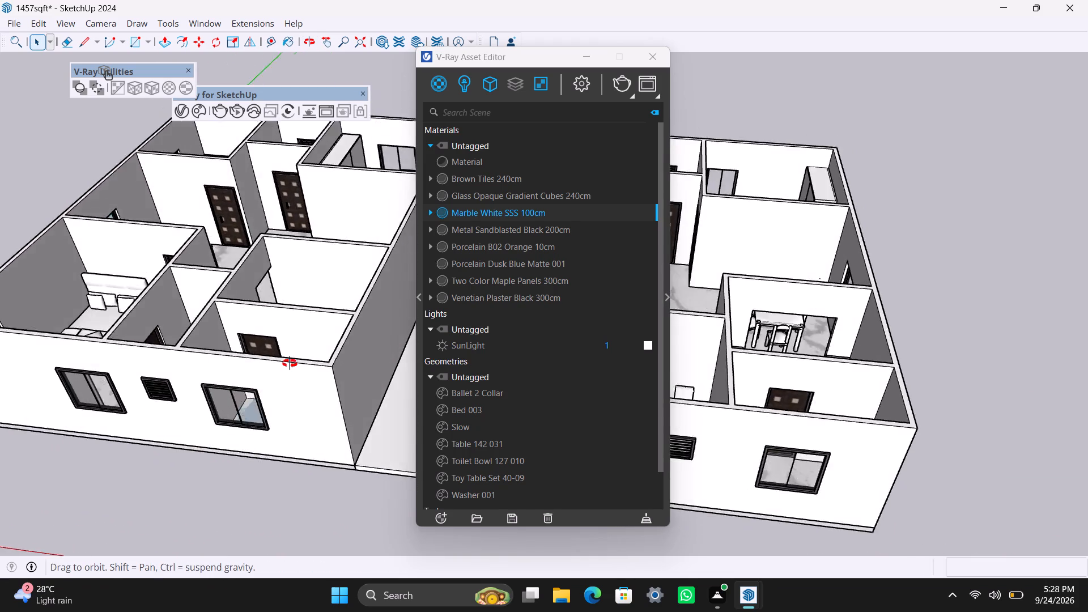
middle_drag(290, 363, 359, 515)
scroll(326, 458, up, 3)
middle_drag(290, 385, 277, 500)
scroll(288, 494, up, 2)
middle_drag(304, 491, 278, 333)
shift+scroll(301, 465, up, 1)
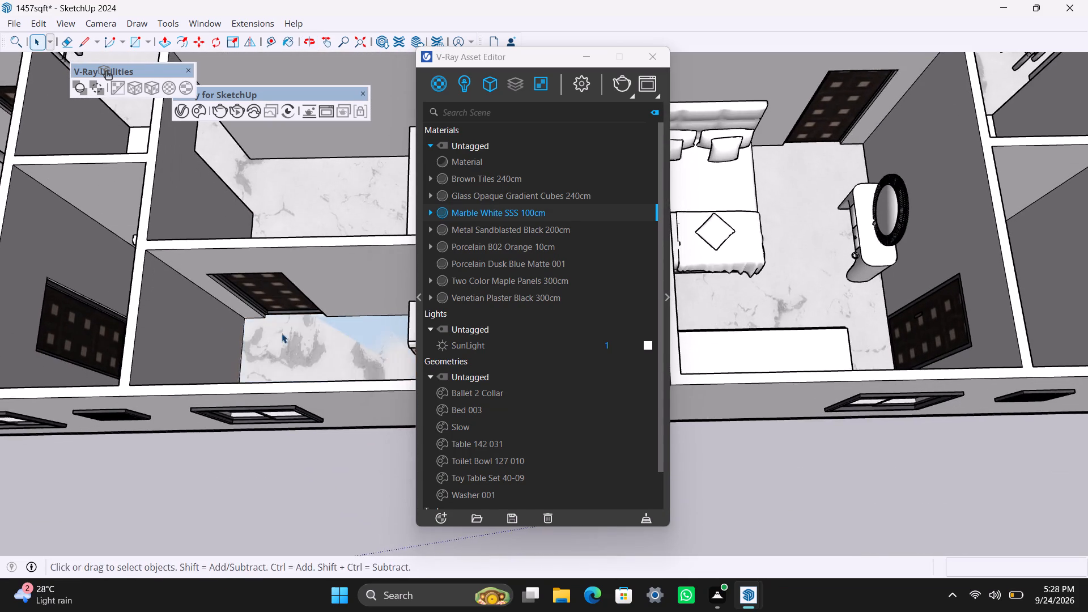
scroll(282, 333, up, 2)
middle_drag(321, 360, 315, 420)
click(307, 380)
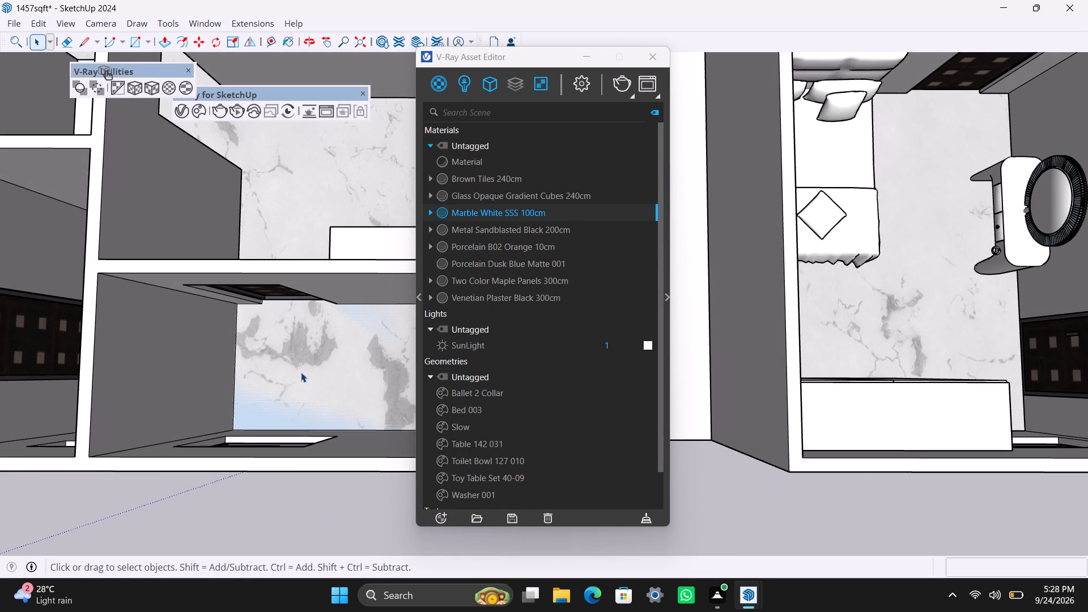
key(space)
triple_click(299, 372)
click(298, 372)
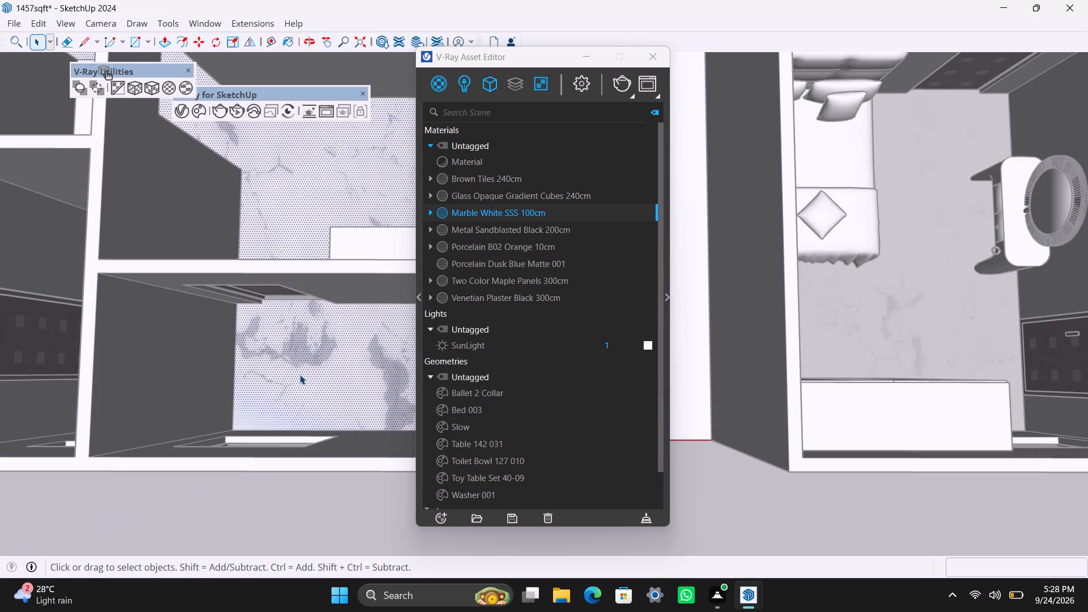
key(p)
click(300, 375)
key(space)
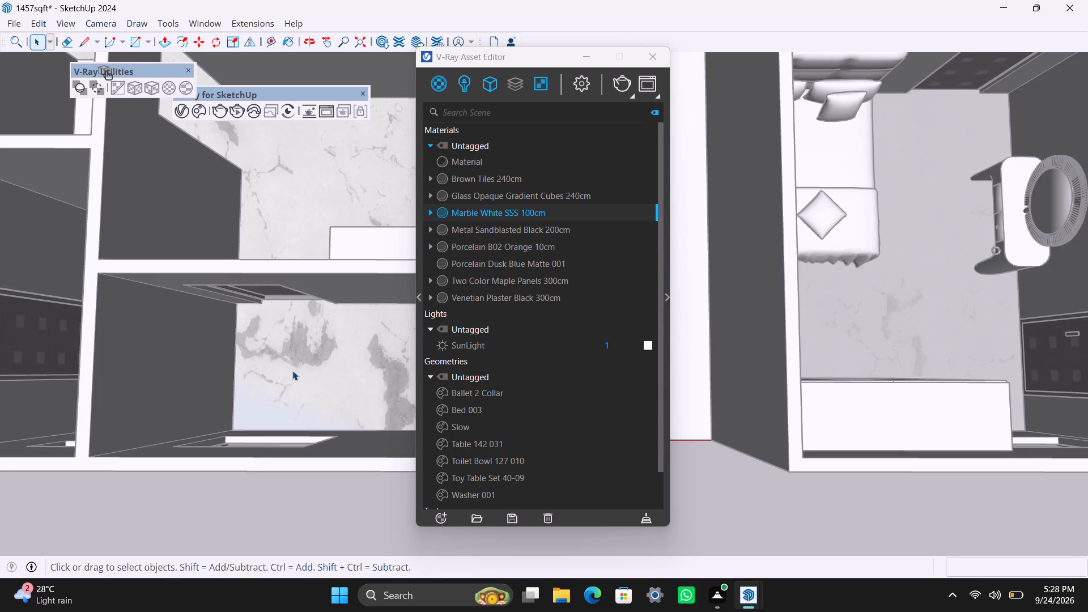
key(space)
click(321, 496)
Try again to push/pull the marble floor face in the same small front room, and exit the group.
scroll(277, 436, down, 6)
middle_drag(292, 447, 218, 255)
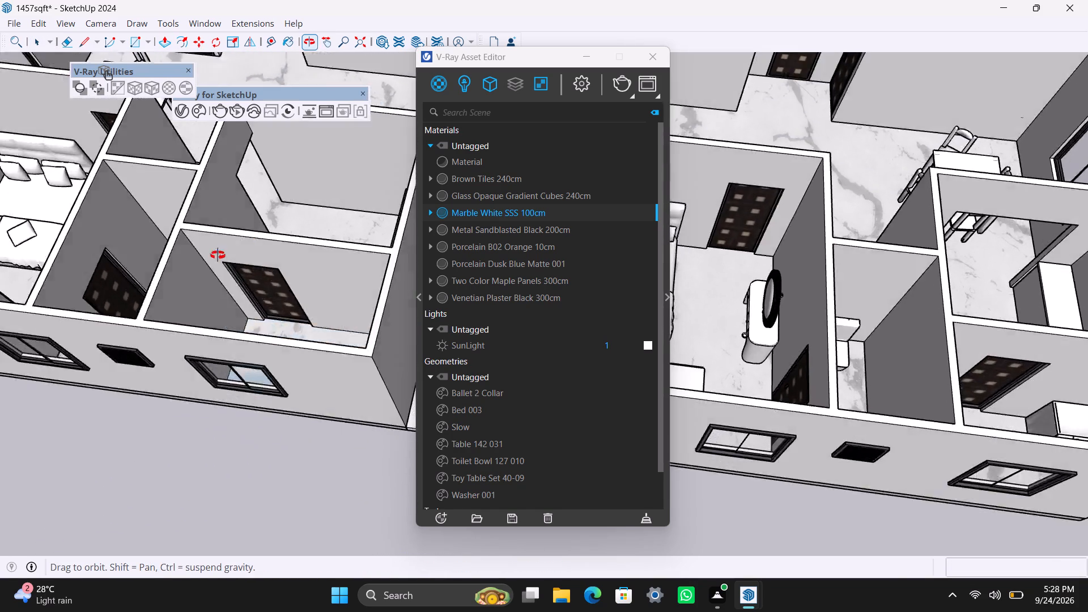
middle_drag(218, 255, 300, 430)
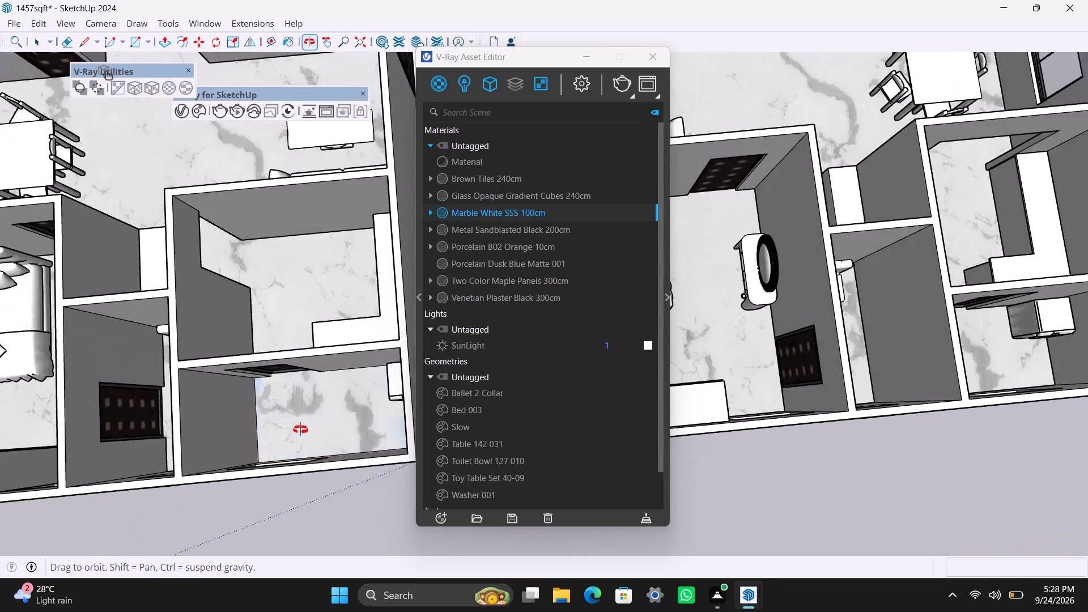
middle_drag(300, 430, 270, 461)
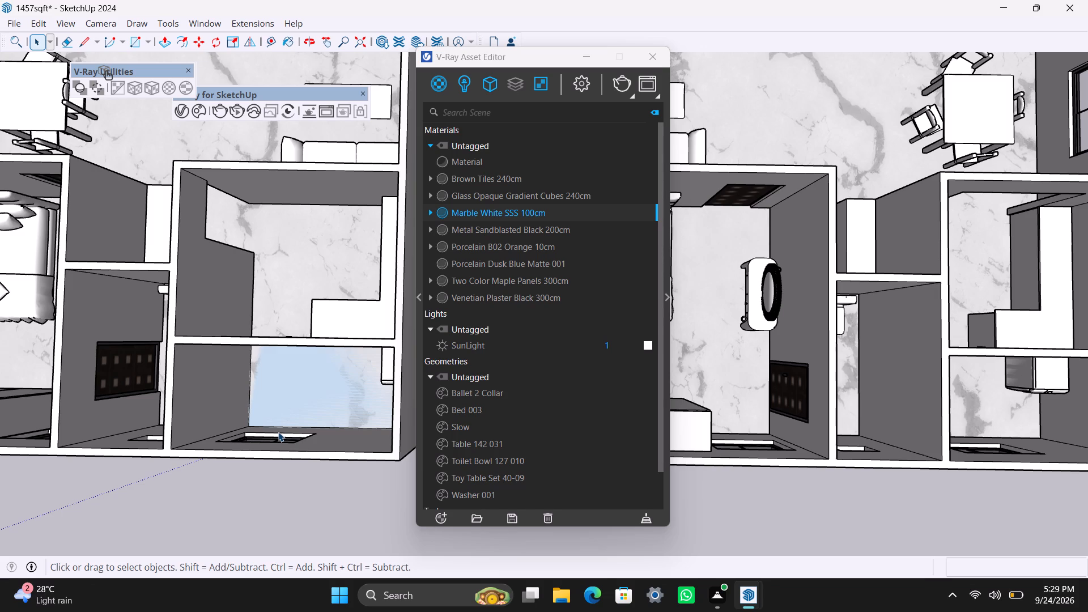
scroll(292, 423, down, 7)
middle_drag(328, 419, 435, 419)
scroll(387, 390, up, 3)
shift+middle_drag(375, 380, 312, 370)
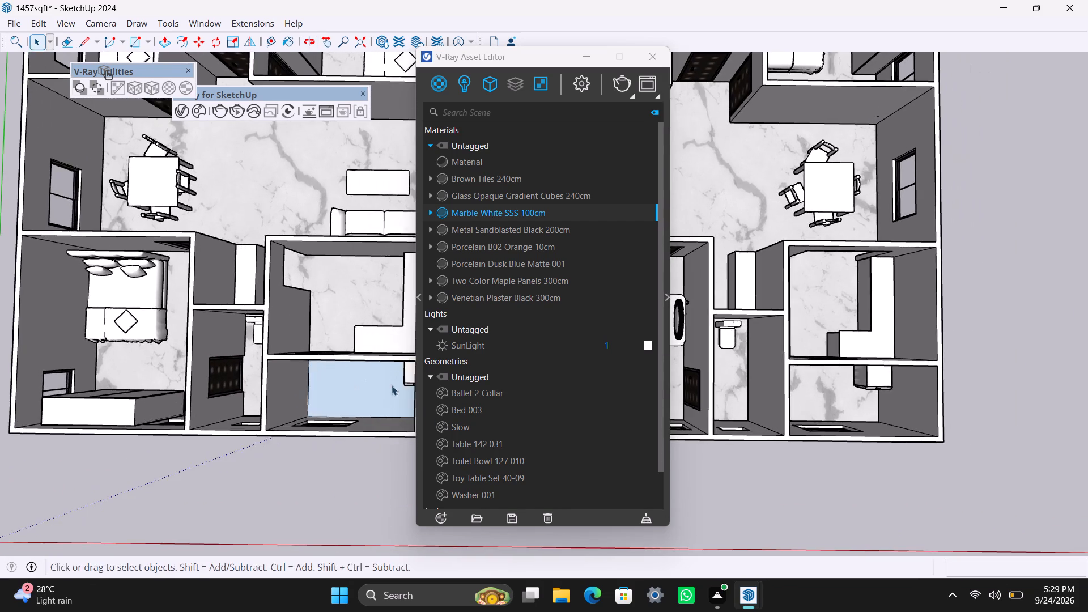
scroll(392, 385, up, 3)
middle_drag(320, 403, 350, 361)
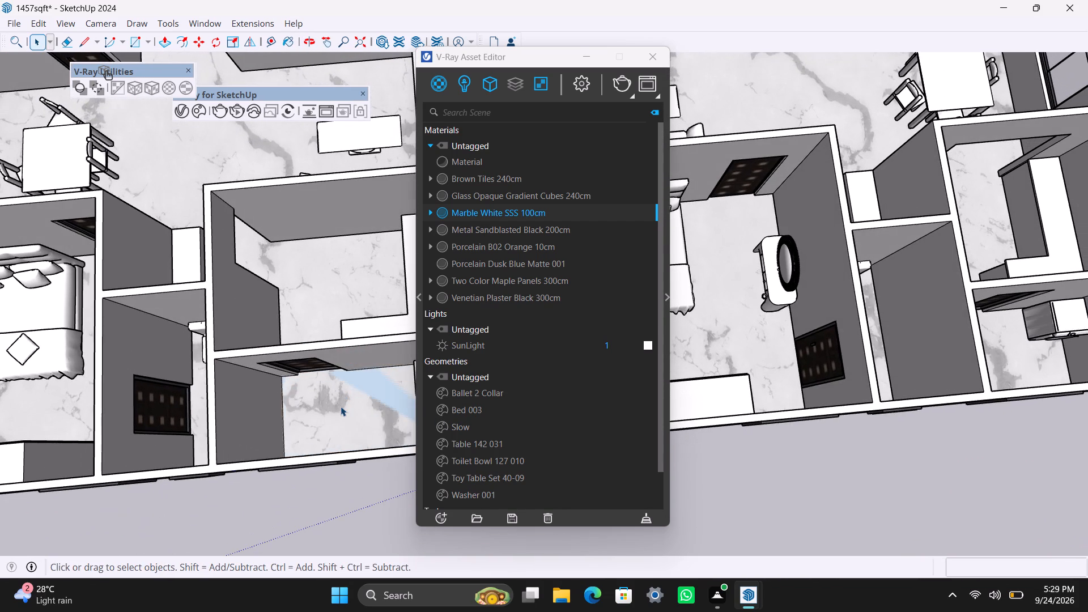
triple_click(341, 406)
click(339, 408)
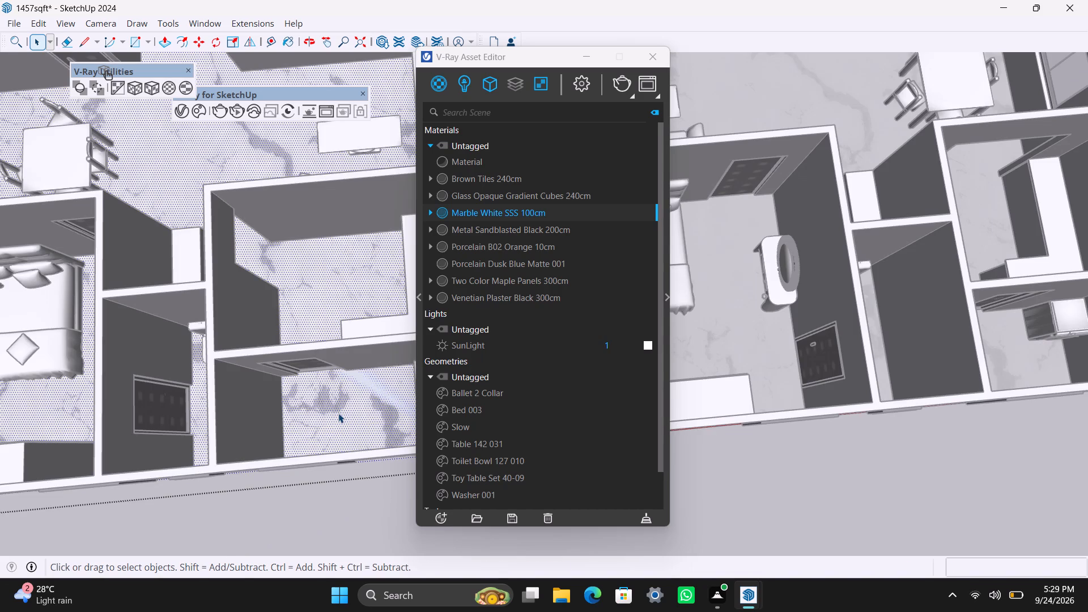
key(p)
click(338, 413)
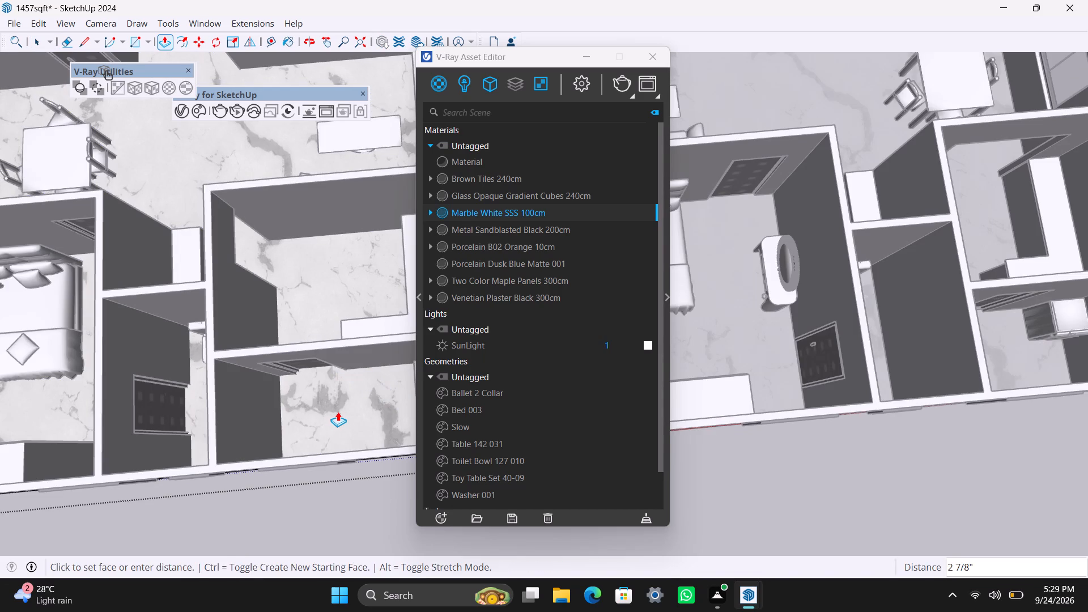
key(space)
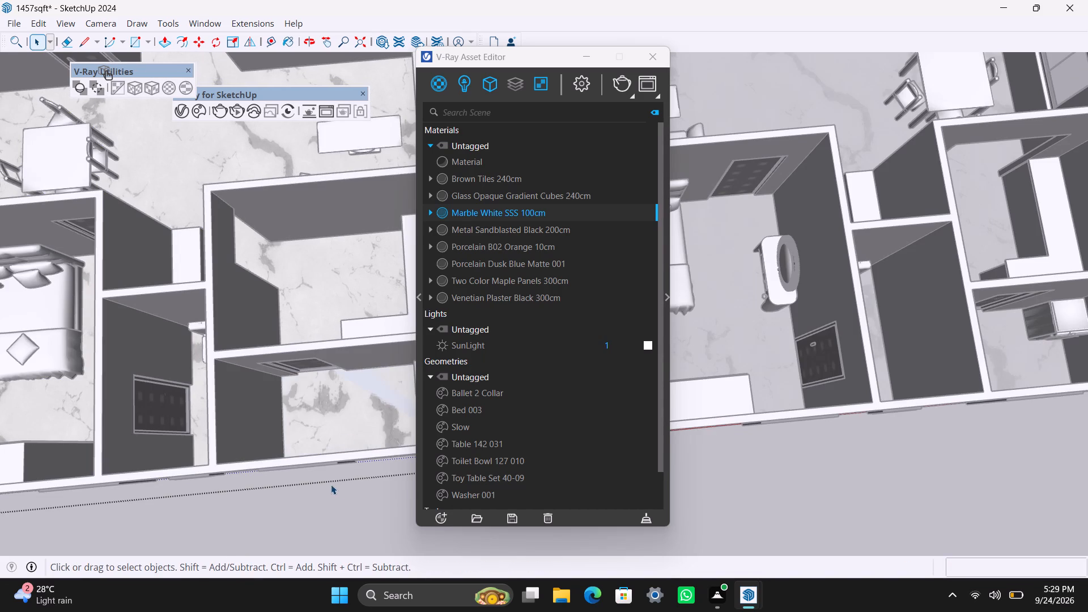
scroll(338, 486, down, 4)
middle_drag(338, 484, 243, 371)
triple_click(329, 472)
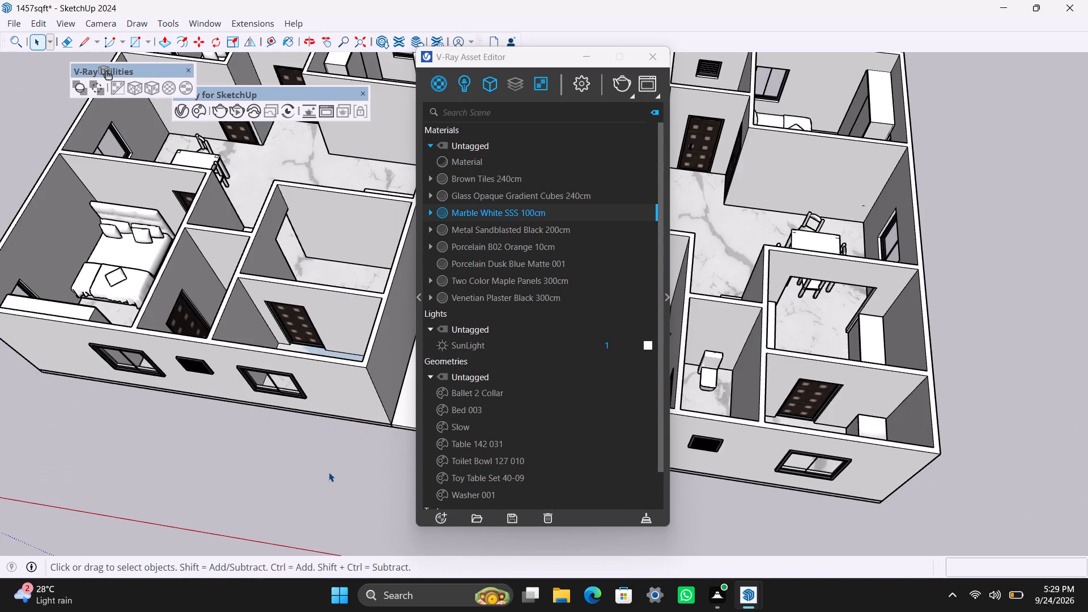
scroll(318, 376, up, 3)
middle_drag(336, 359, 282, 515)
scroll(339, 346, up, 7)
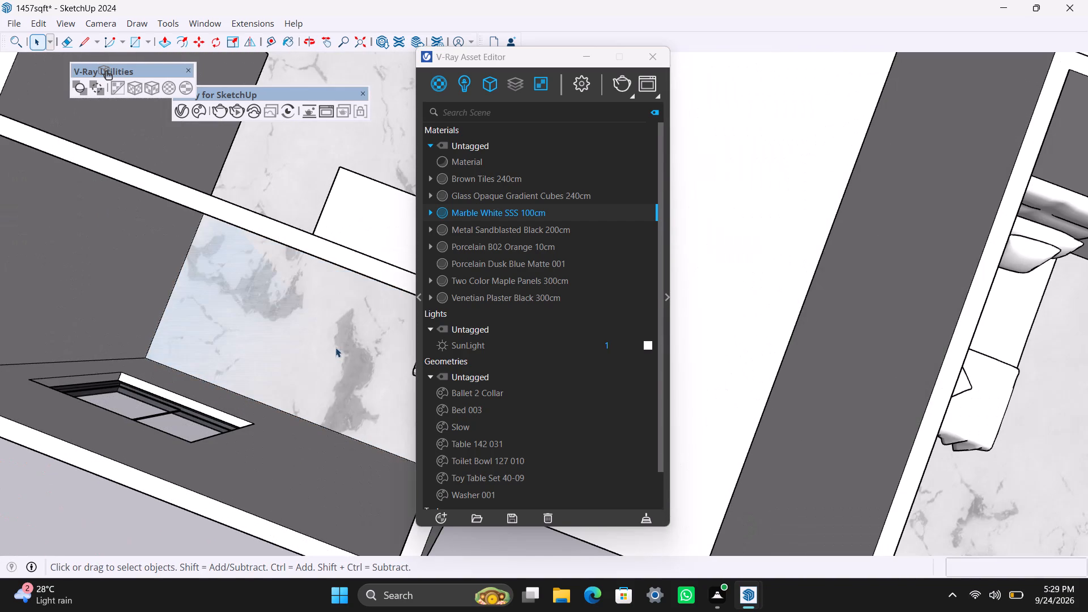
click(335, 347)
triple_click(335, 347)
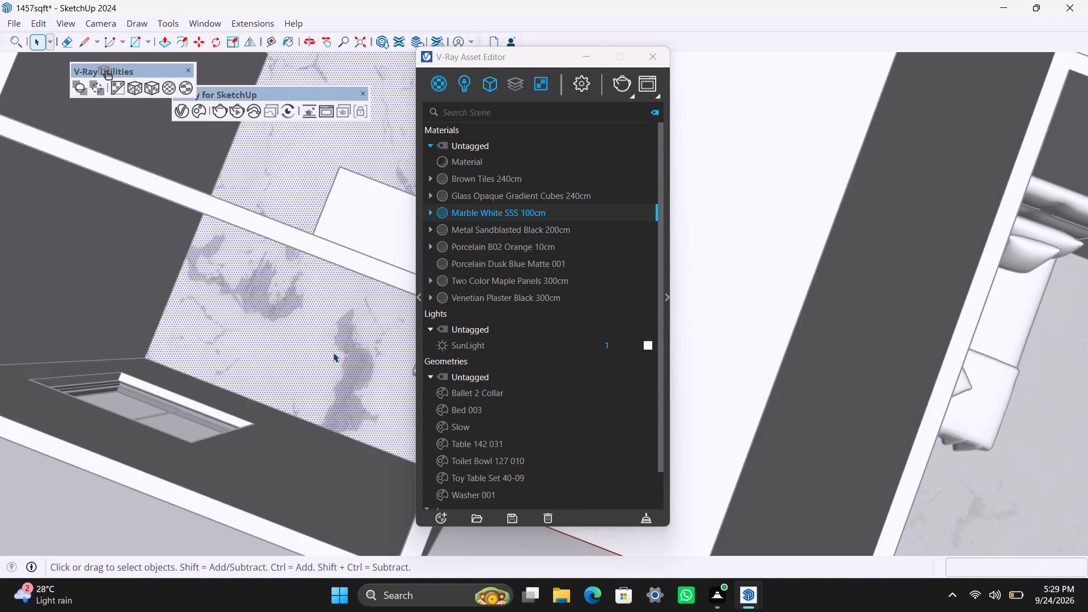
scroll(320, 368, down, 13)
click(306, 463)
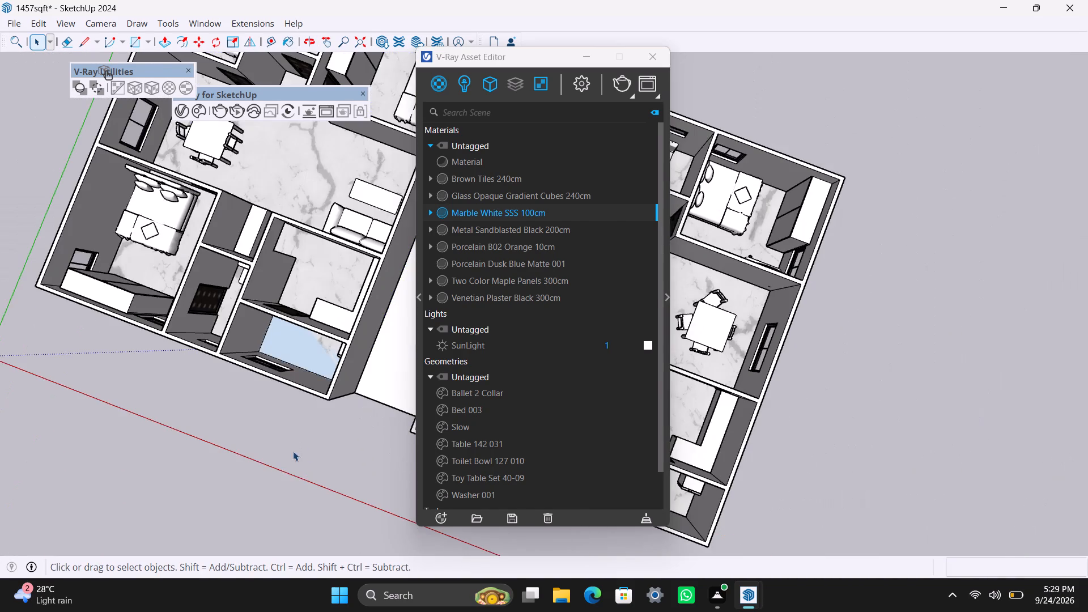
Save the house model.
middle_drag(283, 466, 409, 280)
scroll(342, 385, down, 1)
scroll(269, 495, up, 2)
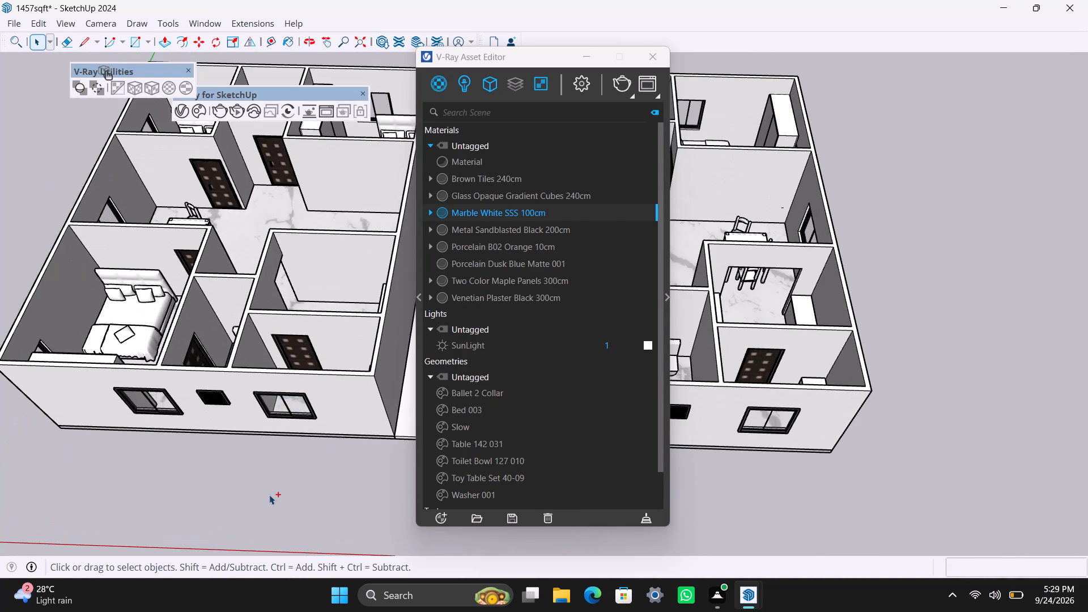
key(ctrl+s)
key(space)
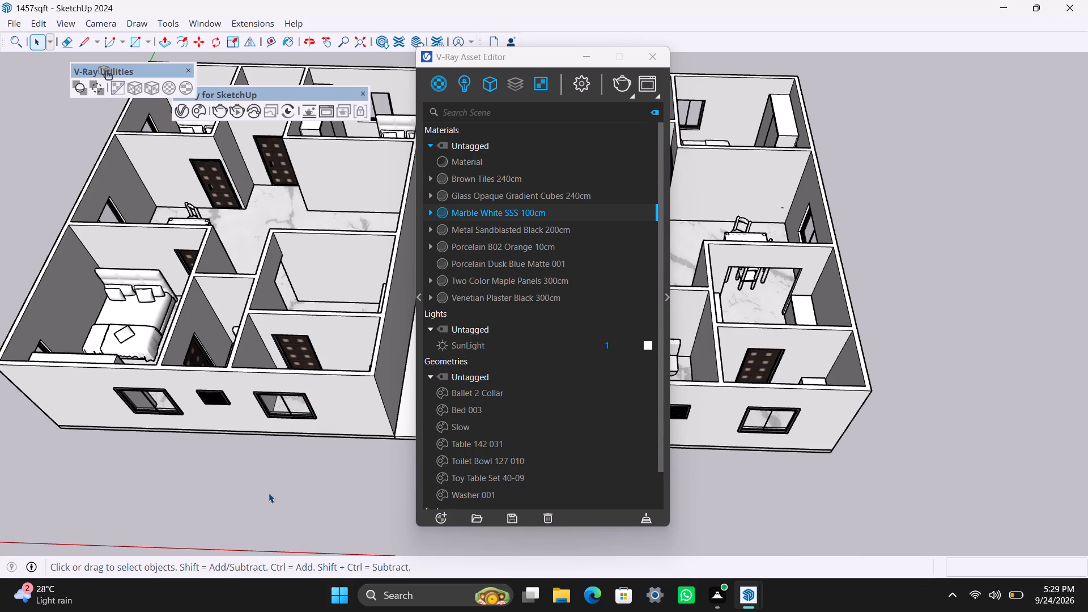
Examine the marble floors and room layouts of both units from above, including the small front room with the bluish floor patch.
scroll(269, 493, down, 3)
shift+middle_drag(274, 499, 301, 495)
scroll(304, 471, up, 2)
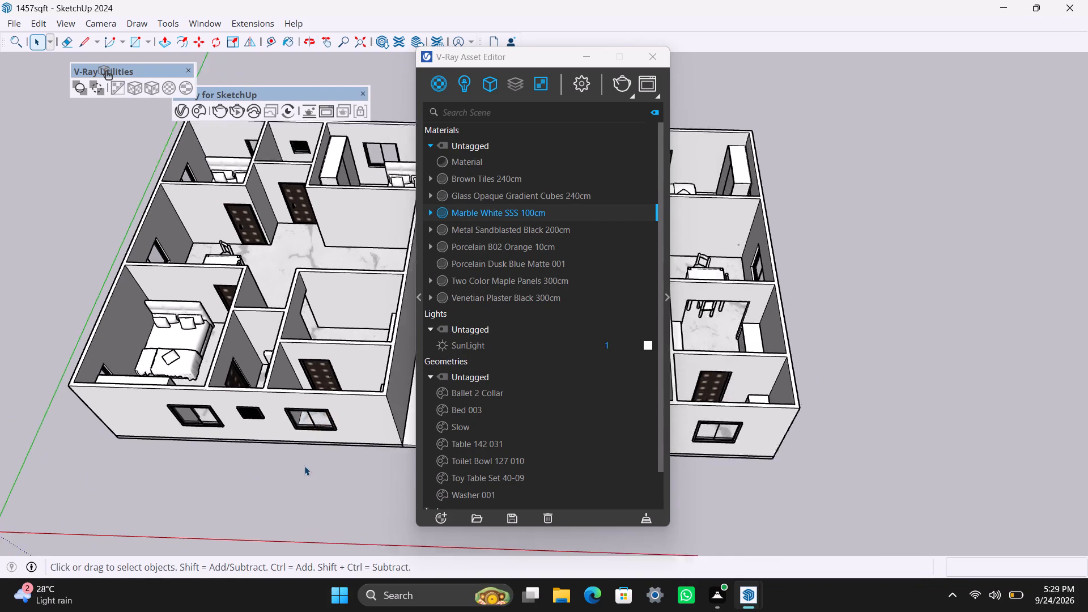
scroll(304, 466, up, 1)
middle_drag(303, 428, 303, 611)
scroll(292, 334, down, 4)
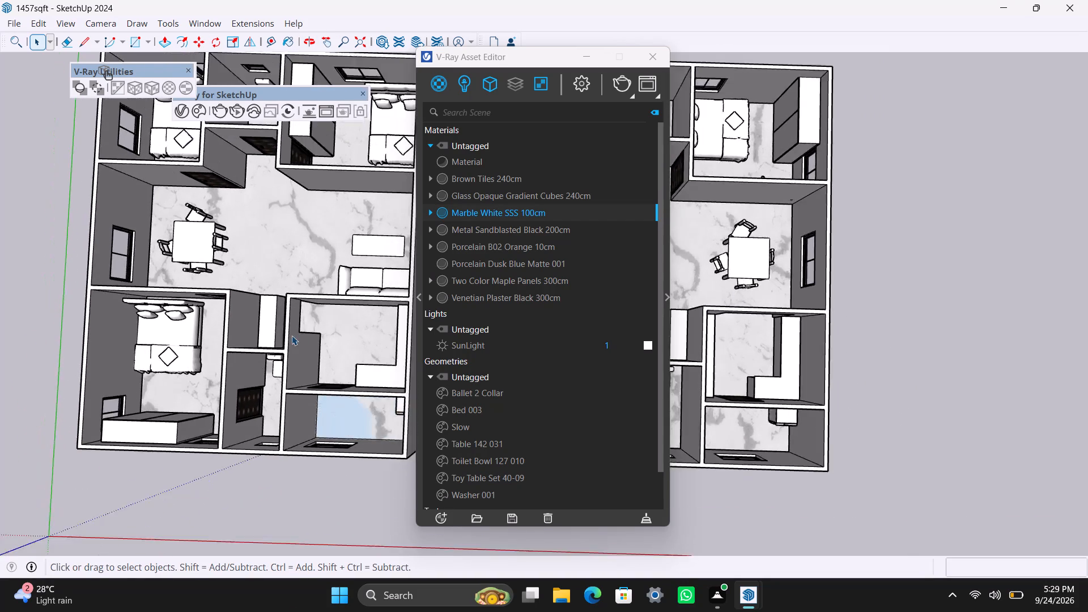
scroll(290, 305, up, 2)
middle_drag(284, 284, 286, 286)
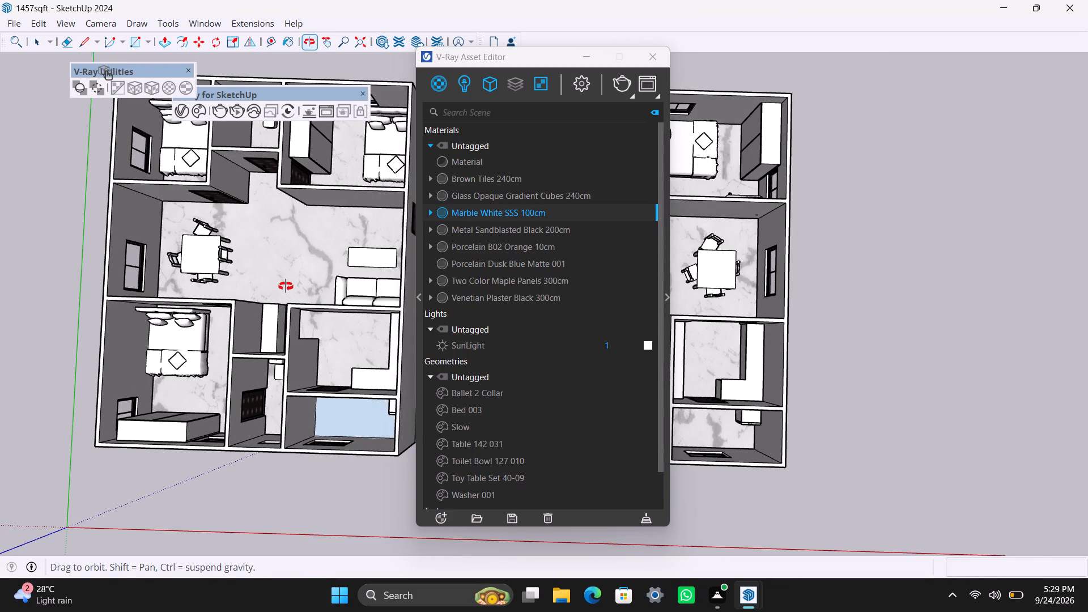
middle_drag(286, 286, 285, 329)
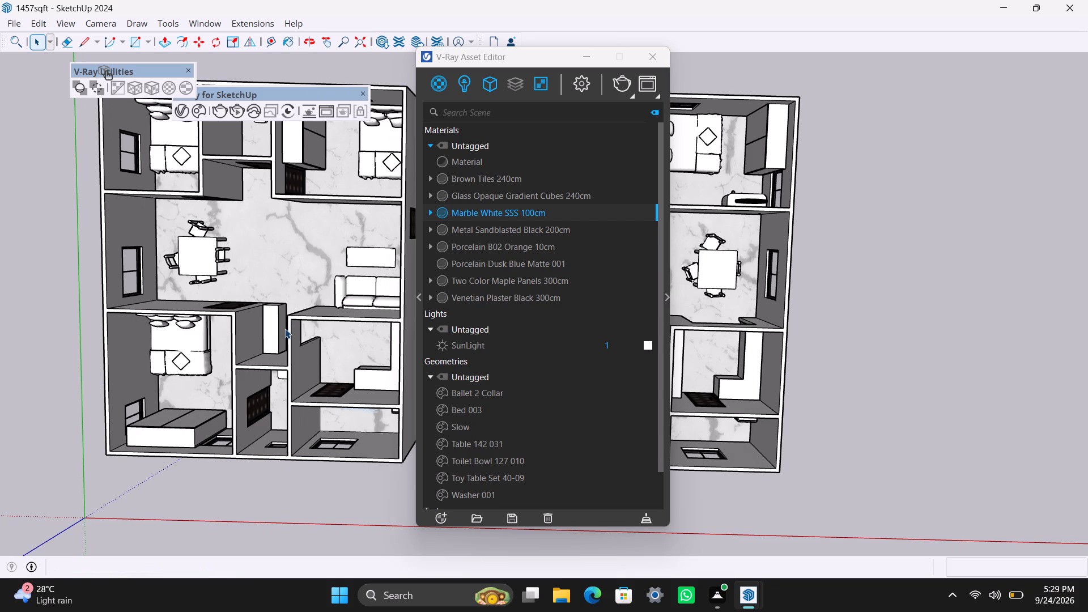
scroll(285, 329, up, 2)
scroll(285, 329, down, 3)
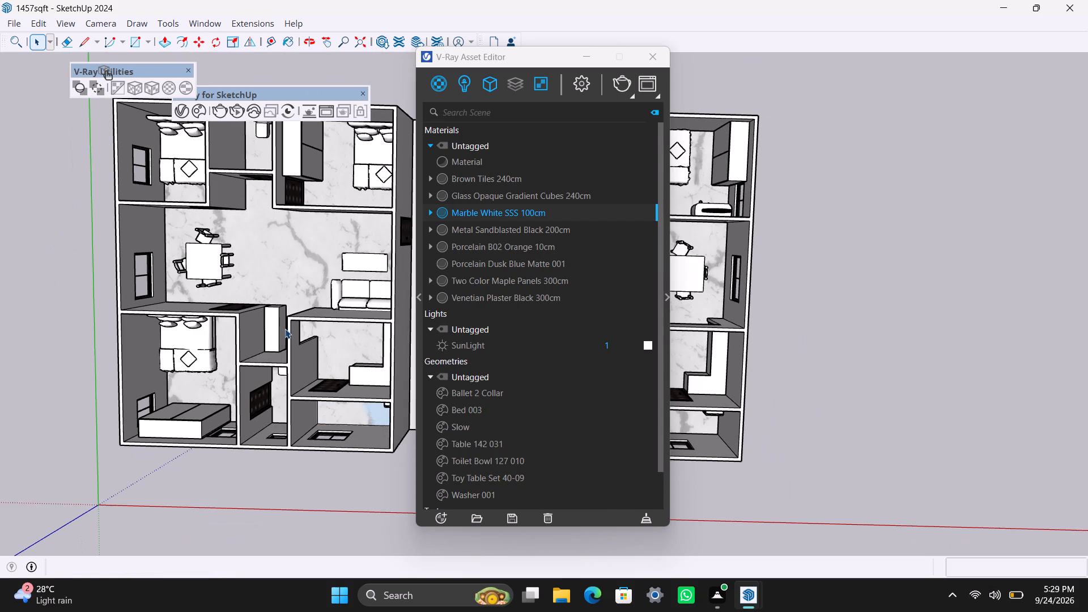
scroll(271, 323, up, 1)
shift+middle_drag(256, 326, 282, 353)
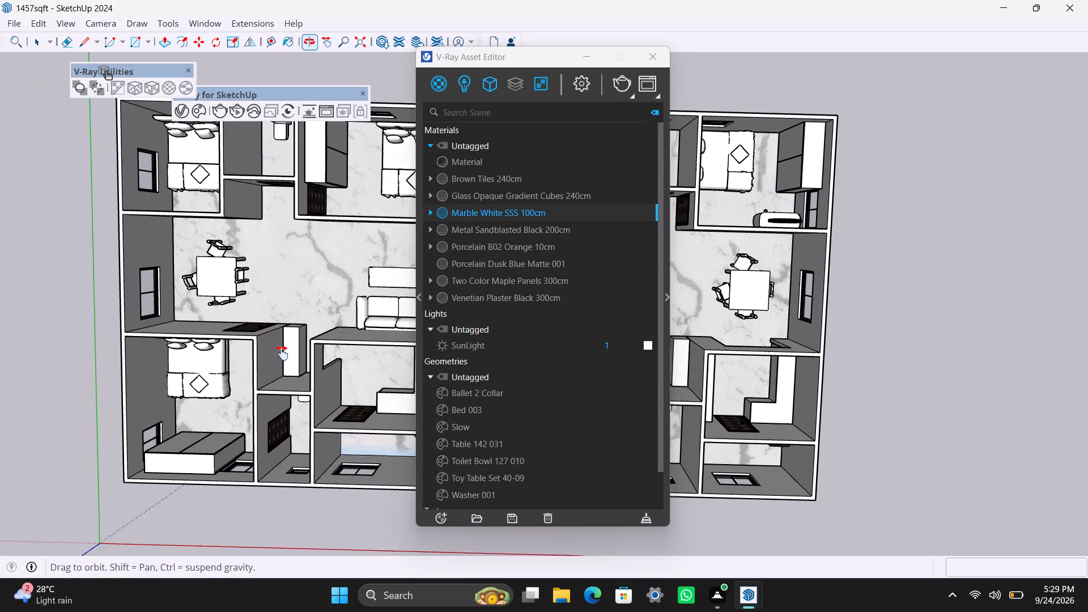
shift+middle_drag(282, 353, 287, 353)
scroll(232, 362, up, 1)
middle_drag(253, 377, 67, 302)
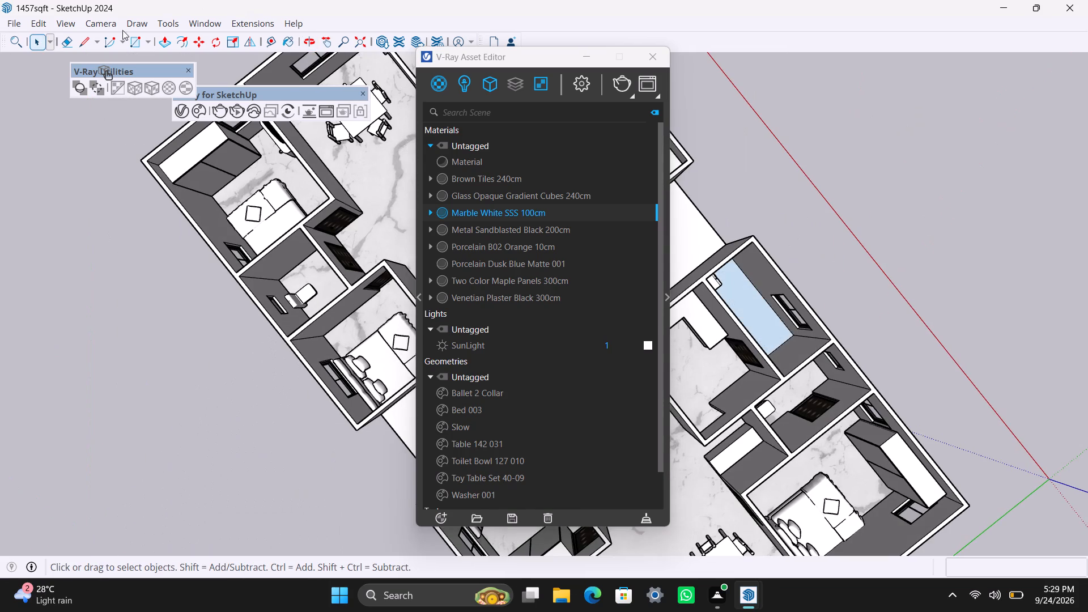
From the top view, draw a rectangle over the low cabinet's top beside the dining area, in the unit with the bluish floor patch, and group it.
click(100, 31)
click(129, 71)
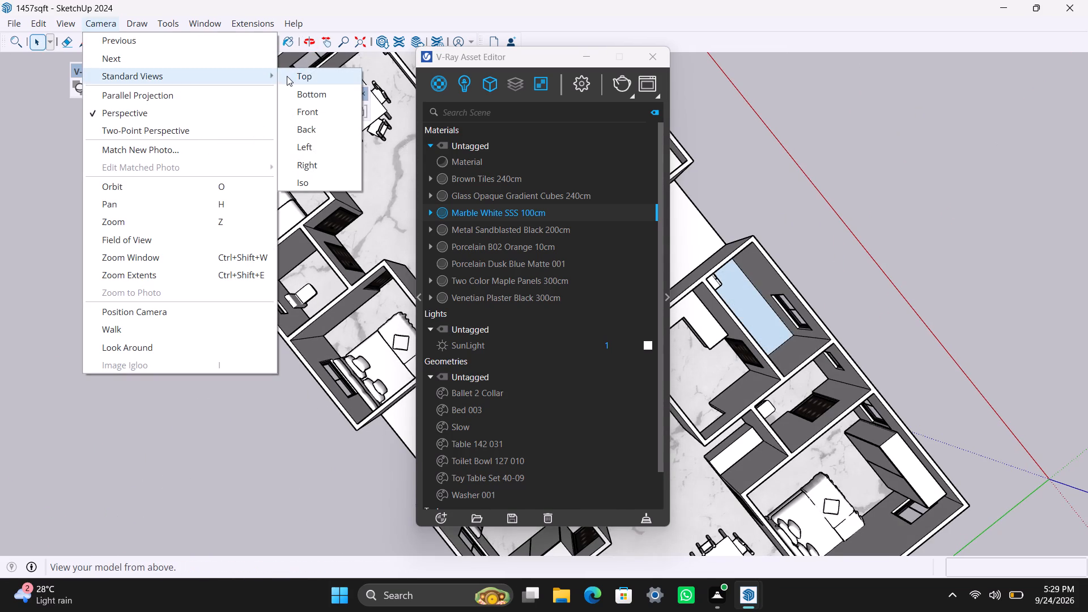
click(287, 76)
click(569, 53)
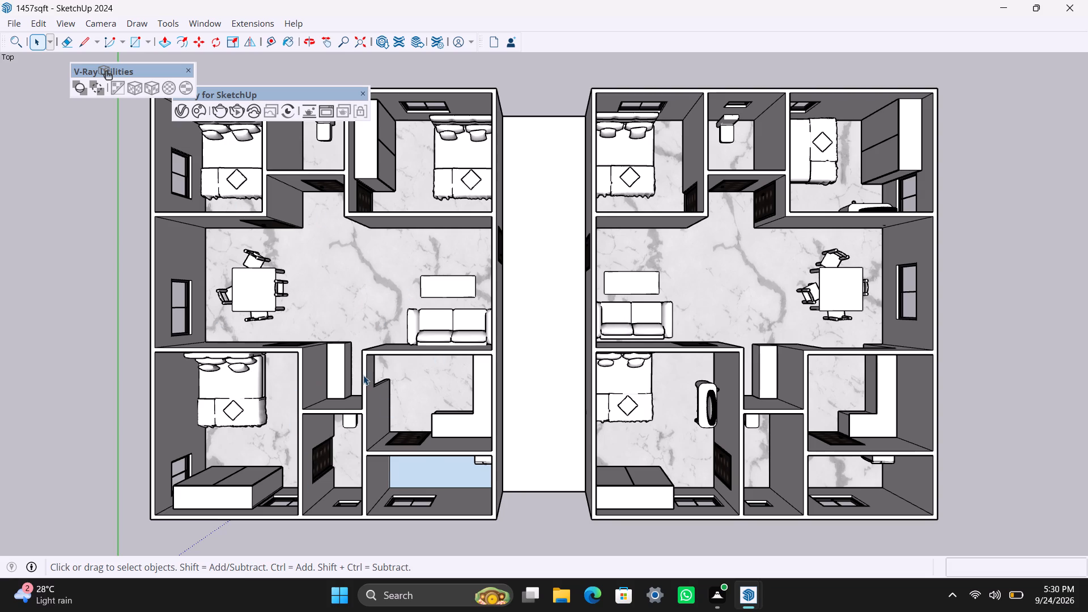
scroll(328, 363, up, 7)
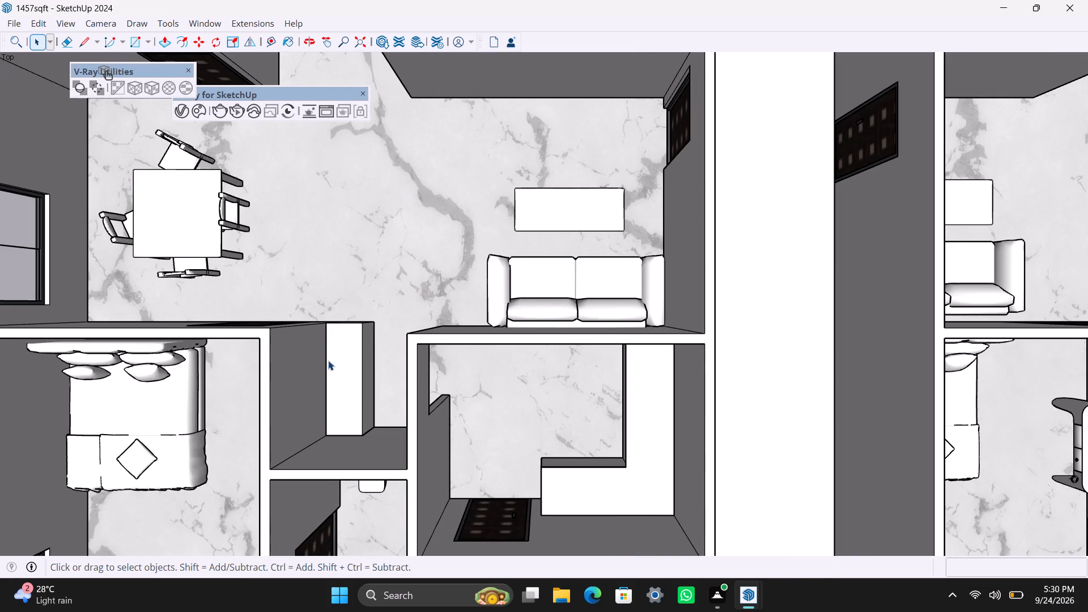
scroll(330, 333, up, 3)
key(r)
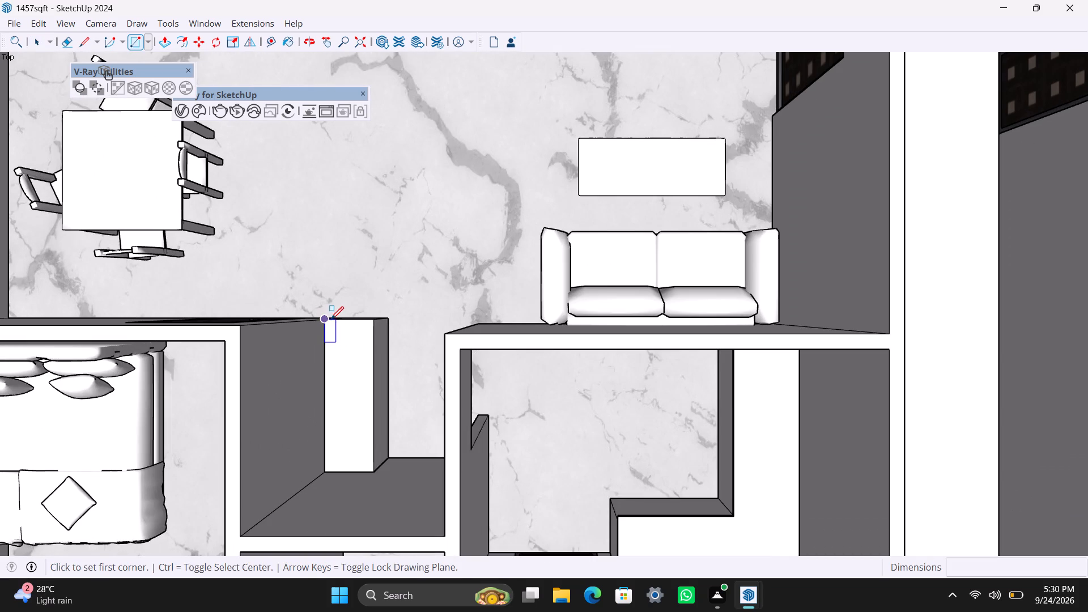
click(330, 318)
click(373, 471)
key(space)
double_click(347, 420)
right_click(347, 420)
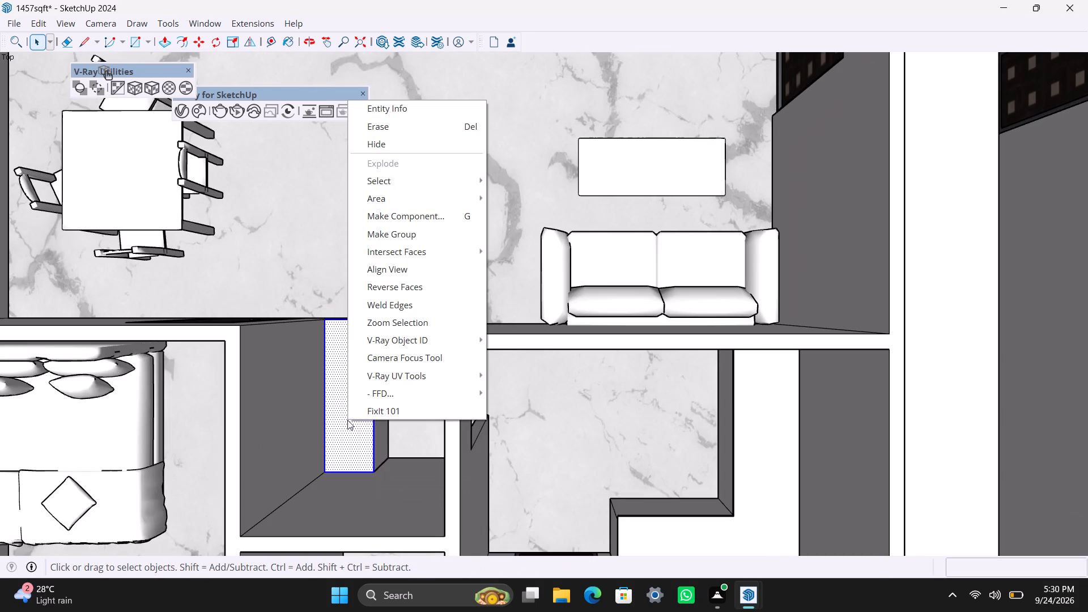
click(402, 226)
Inside the new group, push/pull the rectangle 40 mm to form the low cabinet's top slab.
triple_click(364, 365)
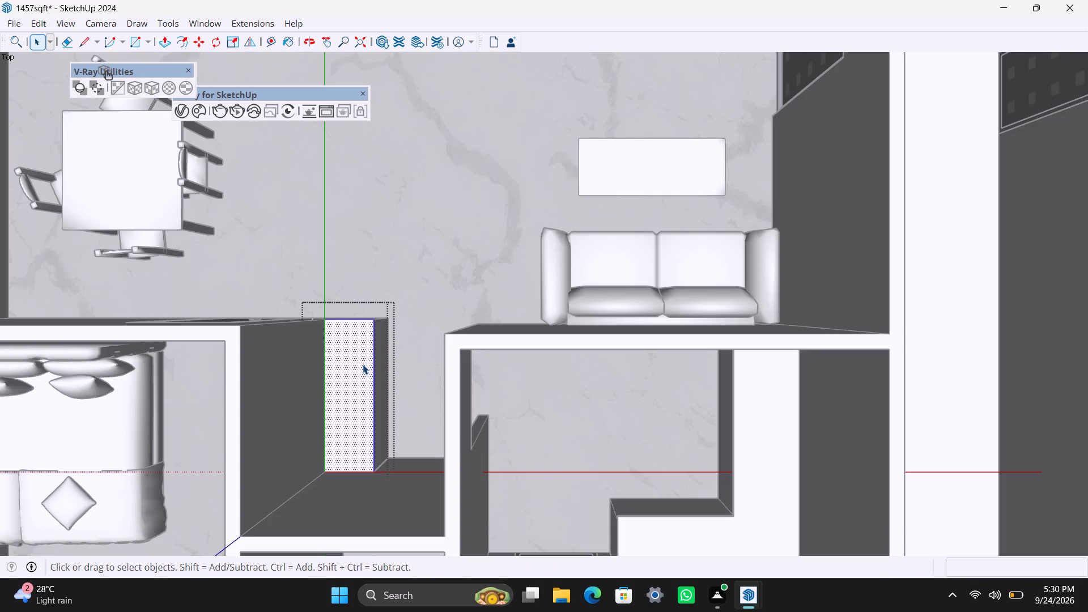
key(p)
click(363, 364)
text(40MM)
key(Return)
key(space)
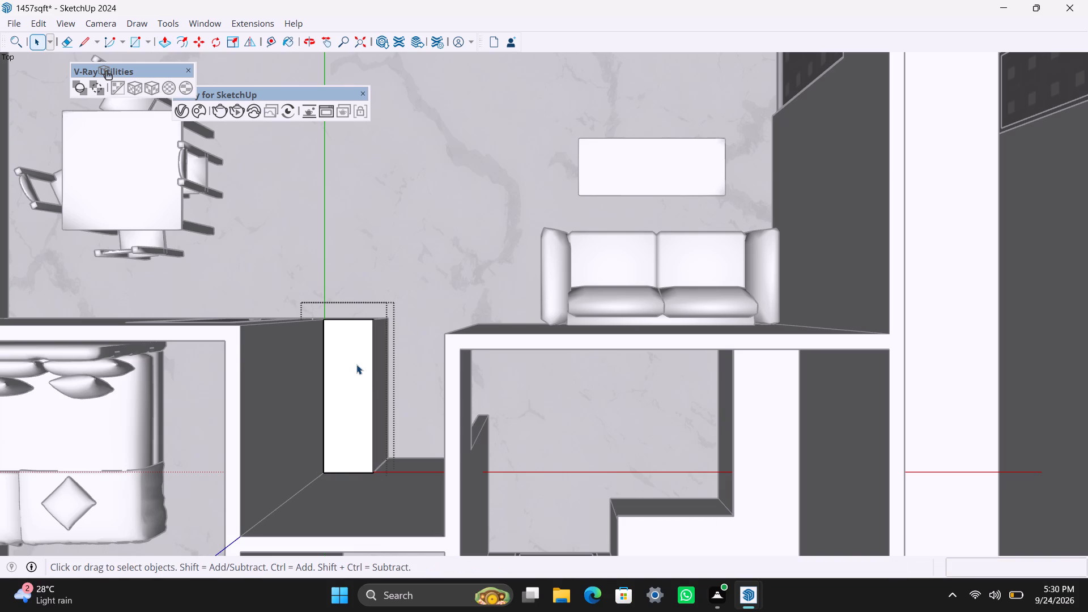
Extend the long front edge of the low cabinet's top slab outward by 2" and exit the group.
scroll(389, 396, up, 3)
middle_drag(401, 463, 262, 300)
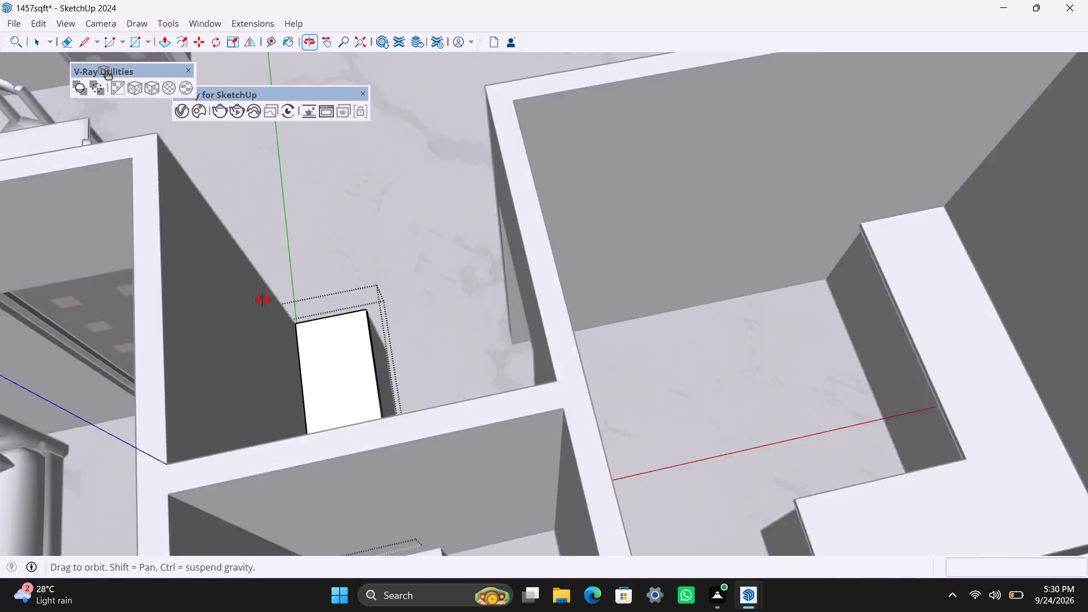
middle_drag(262, 300, 0, 514)
scroll(644, 360, down, 12)
middle_drag(784, 351, 1009, 131)
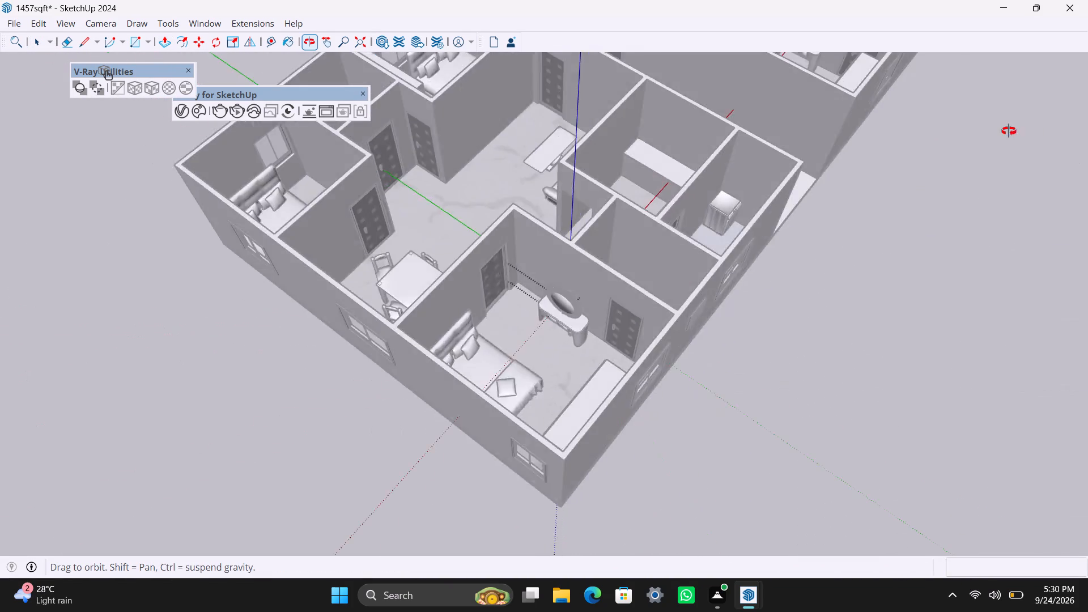
middle_drag(1009, 131, 1087, 71)
middle_drag(218, 293, 906, 336)
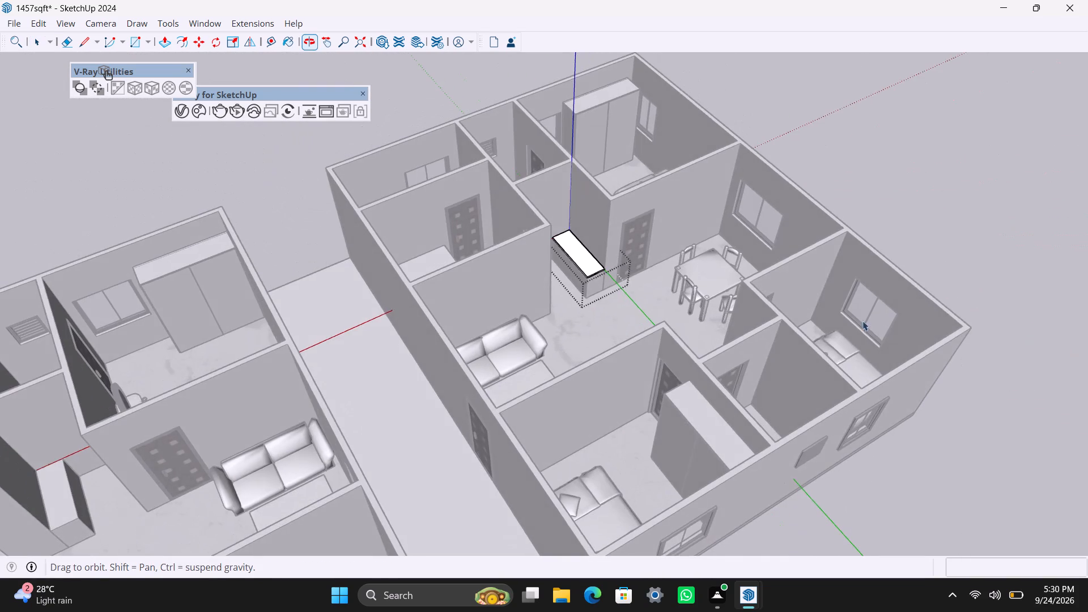
scroll(617, 280, up, 16)
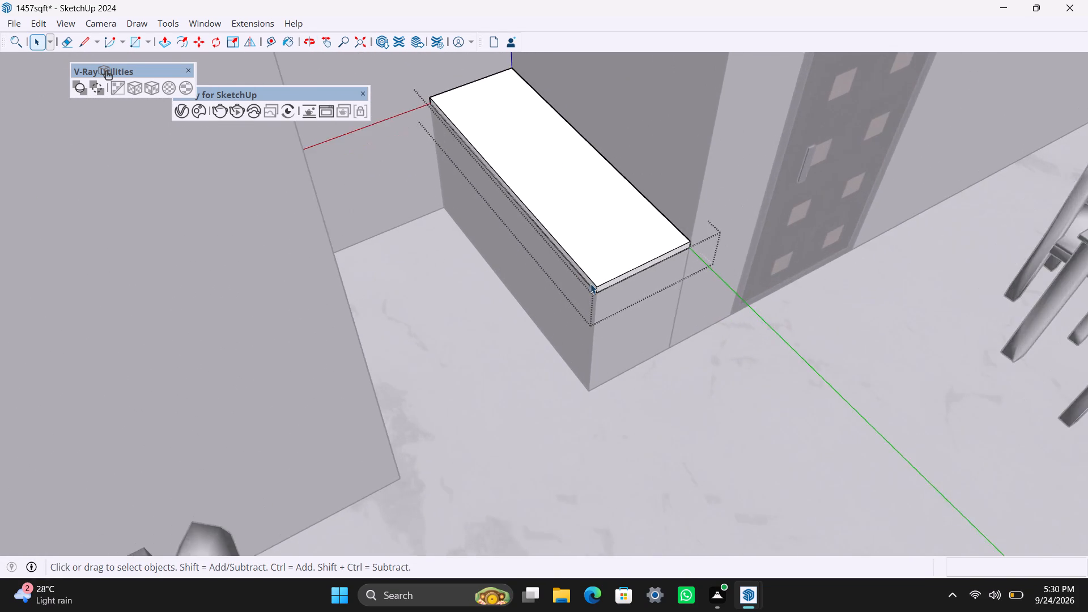
scroll(590, 284, up, 5)
click(592, 284)
key(p)
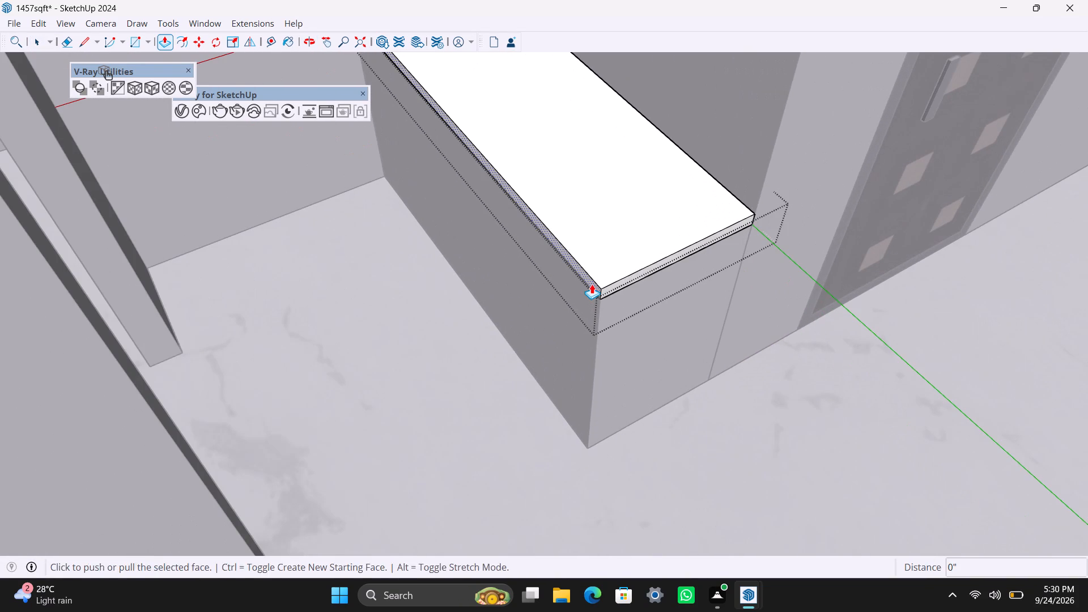
drag(592, 284, 592, 291)
text(2")
key(Return)
key(space)
click(620, 401)
scroll(574, 379, down, 8)
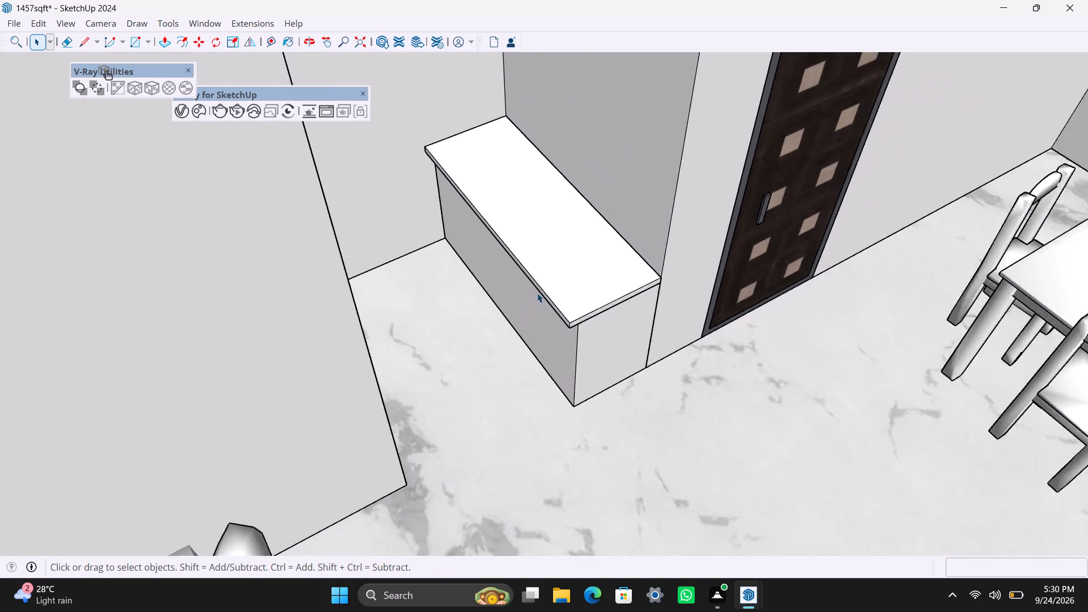
scroll(537, 293, down, 19)
click(818, 153)
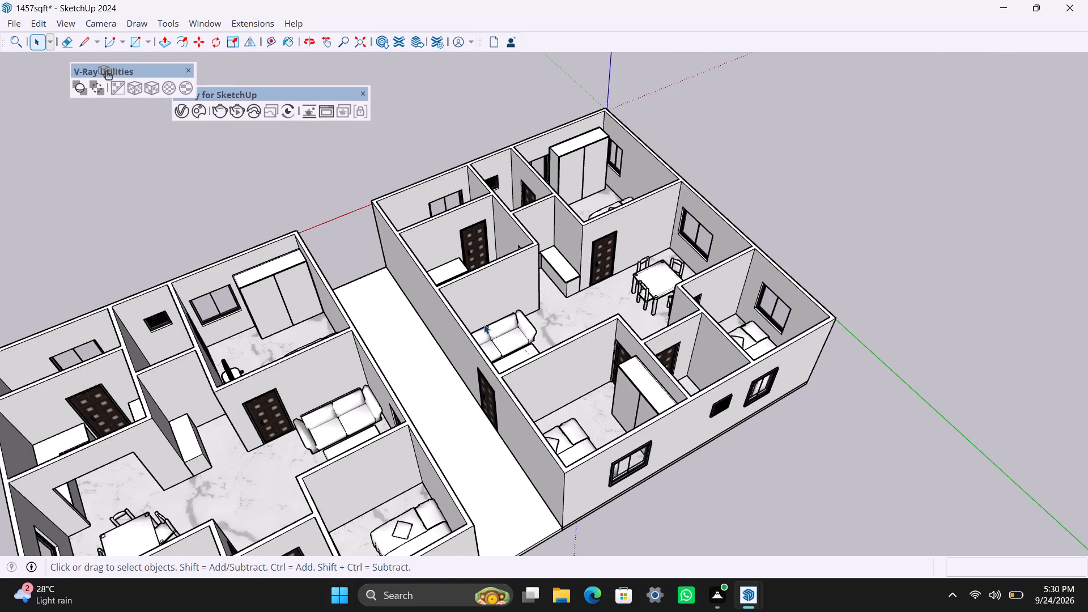
In the other unit, draw a rectangle of about 4' 11 1/2" by 1' 8" over the matching low cabinet's top and group it.
scroll(399, 356, down, 2)
shift+middle_drag(332, 382, 473, 292)
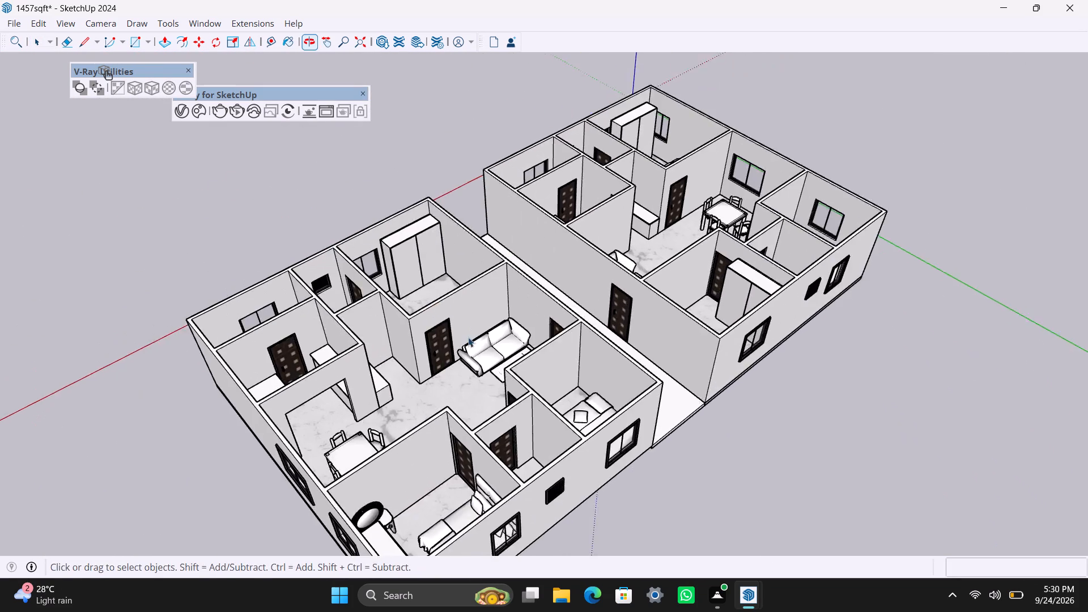
scroll(468, 338, up, 3)
middle_drag(460, 353, 0, 445)
scroll(214, 258, up, 2)
middle_drag(398, 232, 516, 363)
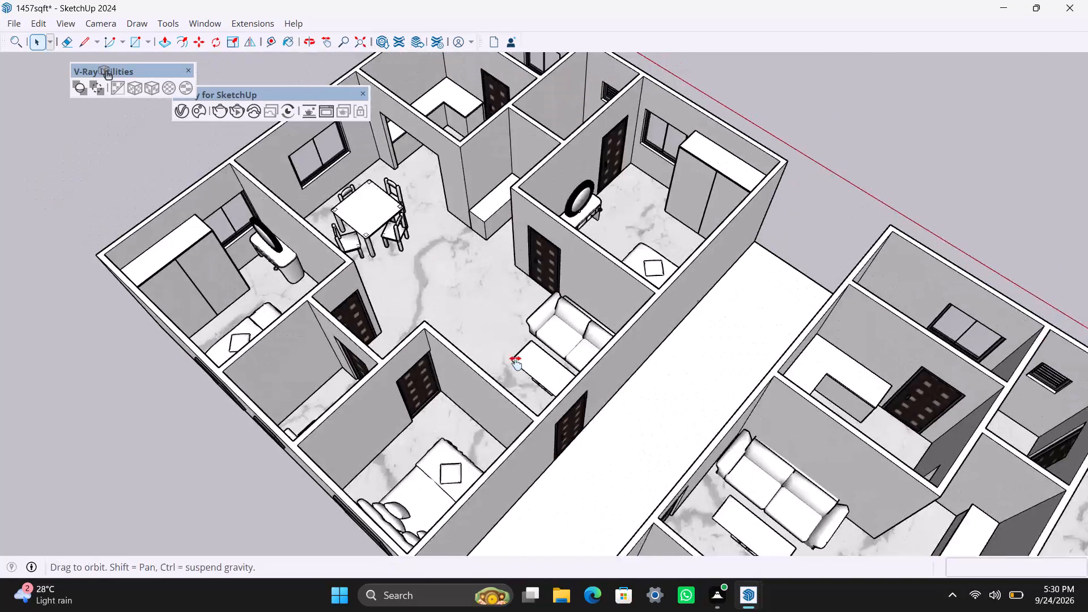
middle_drag(516, 363, 546, 418)
shift+scroll(546, 418, up, 7)
key(r)
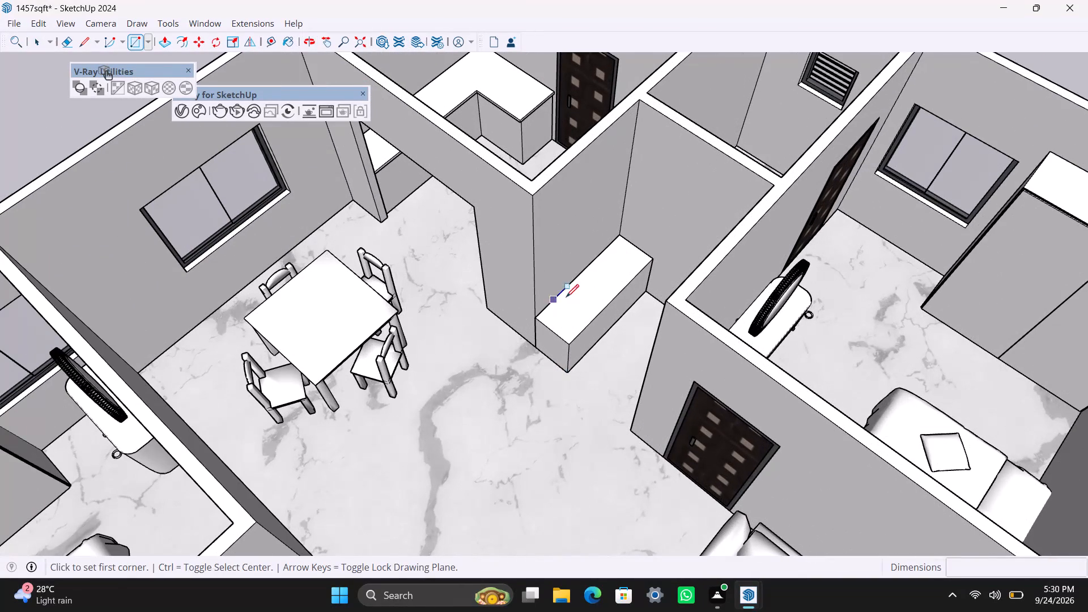
click(617, 235)
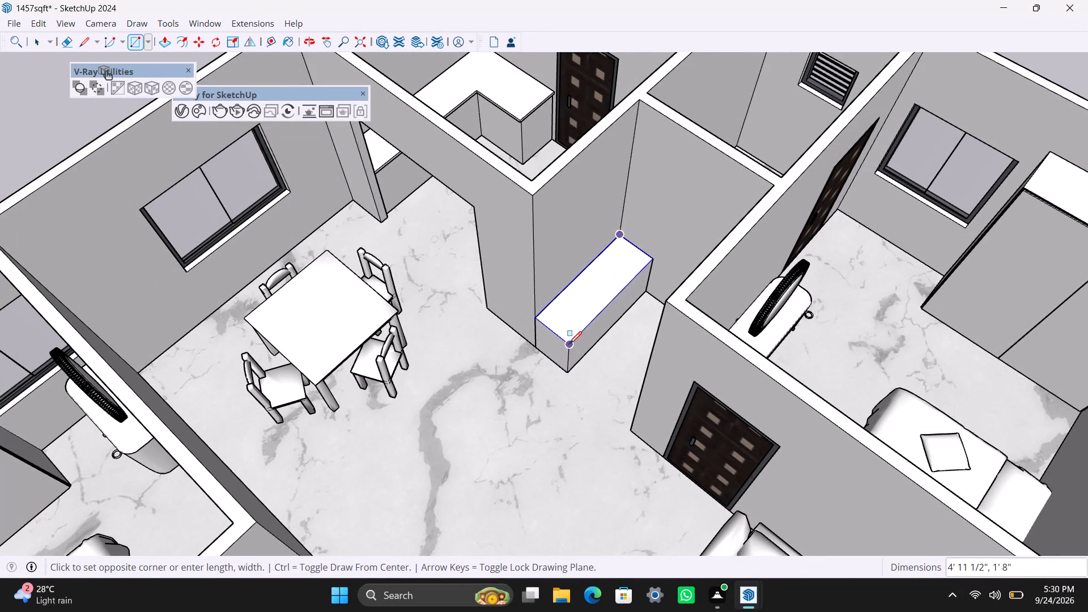
click(568, 345)
key(space)
double_click(577, 328)
right_click(573, 318)
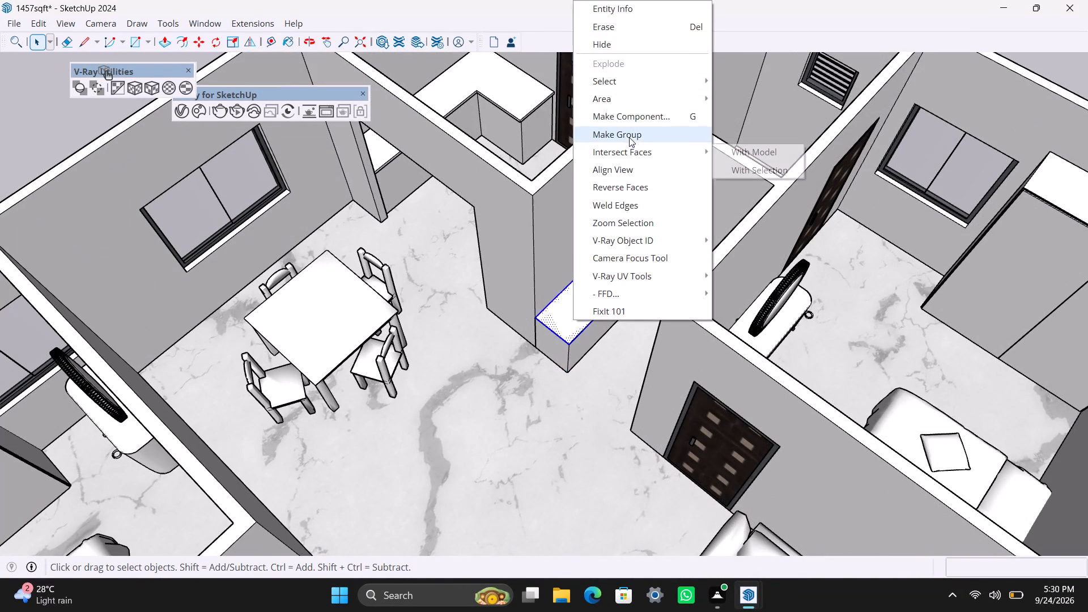
click(629, 137)
Inside this group, push/pull the rectangle 40 mm to form the second low cabinet's top slab.
scroll(589, 284, up, 3)
triple_click(588, 295)
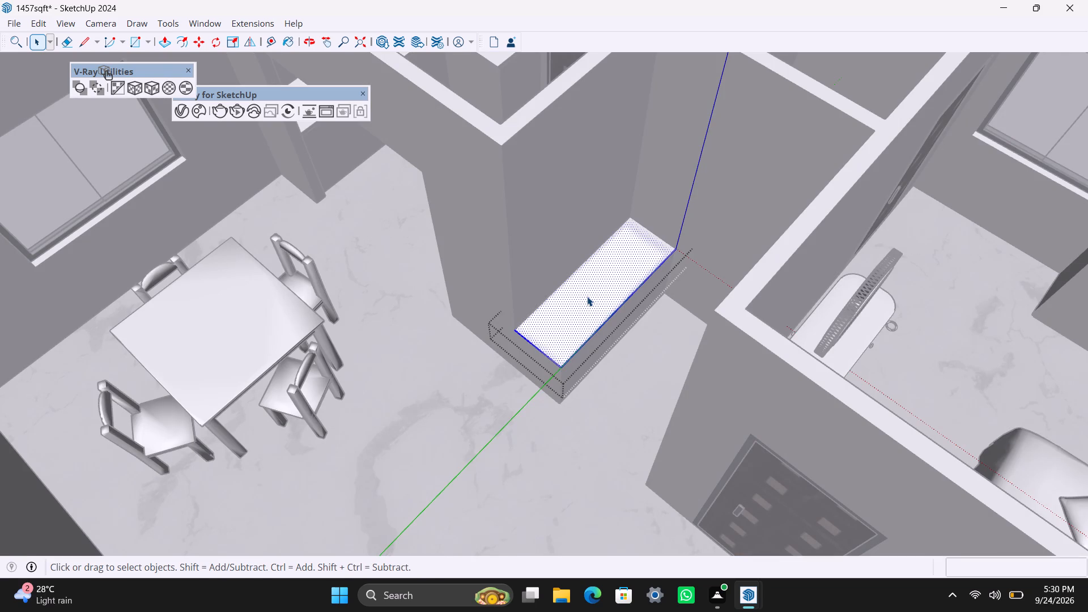
key(p)
click(585, 299)
text(40MM)
key(Return)
key(space)
Extend the long front edge of the second cabinet's top slab outward by 2" and exit the group.
scroll(573, 409, up, 8)
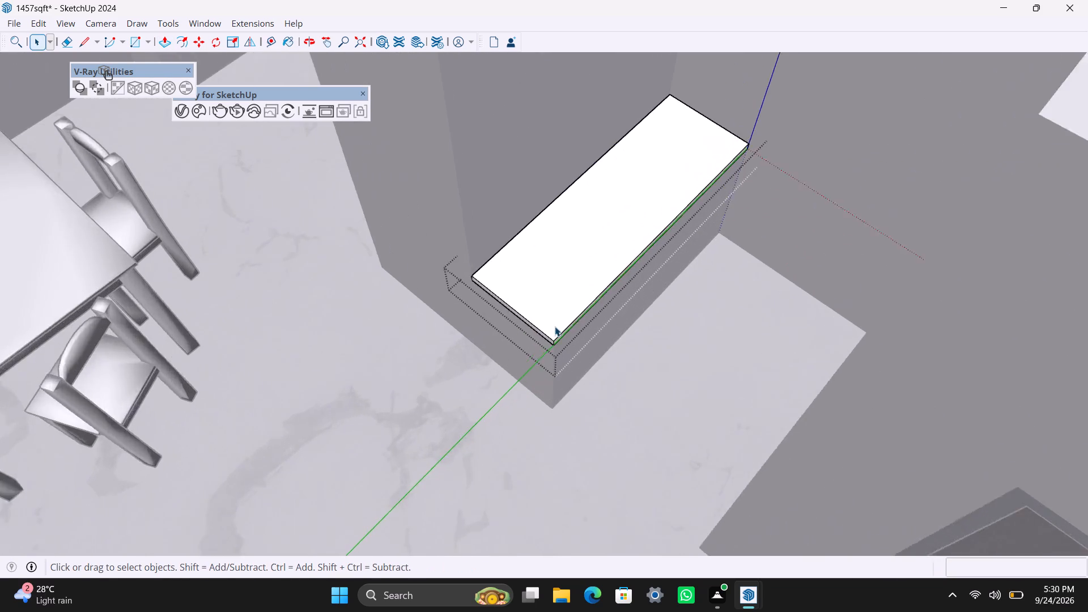
middle_drag(597, 355, 520, 309)
scroll(524, 308, up, 8)
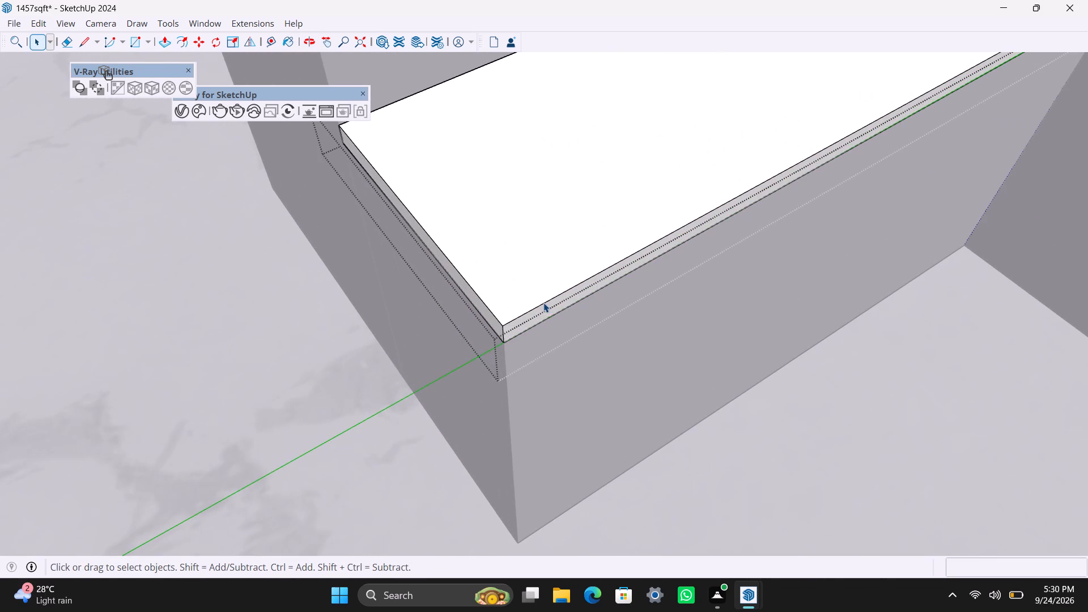
click(544, 307)
scroll(536, 323, up, 4)
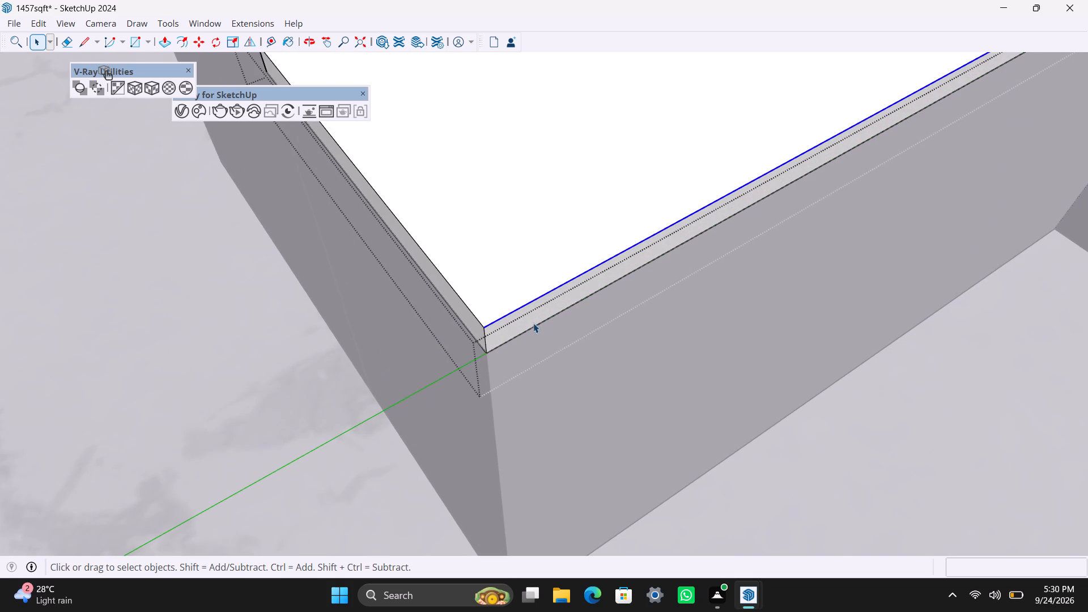
click(532, 321)
key(p)
click(531, 321)
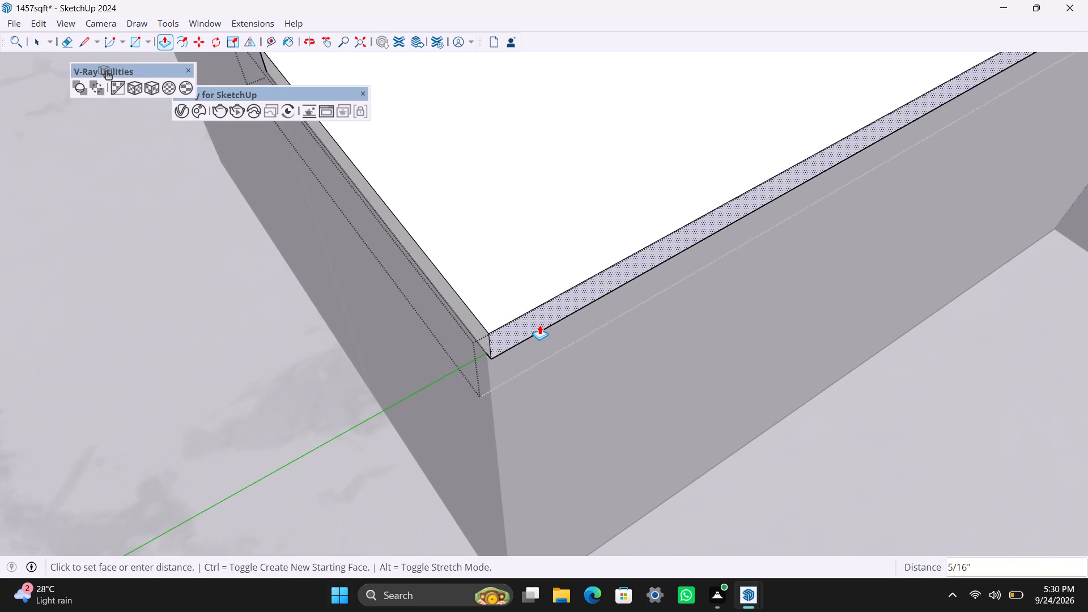
text(2")
key(Return)
key(space)
scroll(534, 384, down, 9)
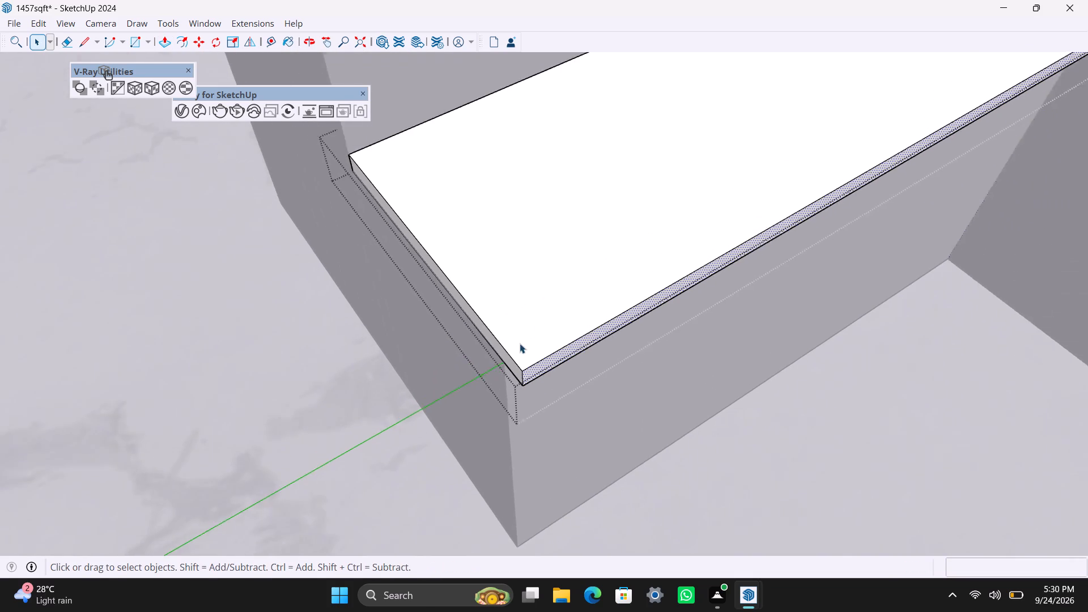
scroll(520, 343, down, 19)
click(541, 356)
Apply the Venetian Plaster Black 300cm material to the L-shaped kitchen countertop in the unit without the bluish floor patch, and deselect it.
scroll(475, 424, down, 4)
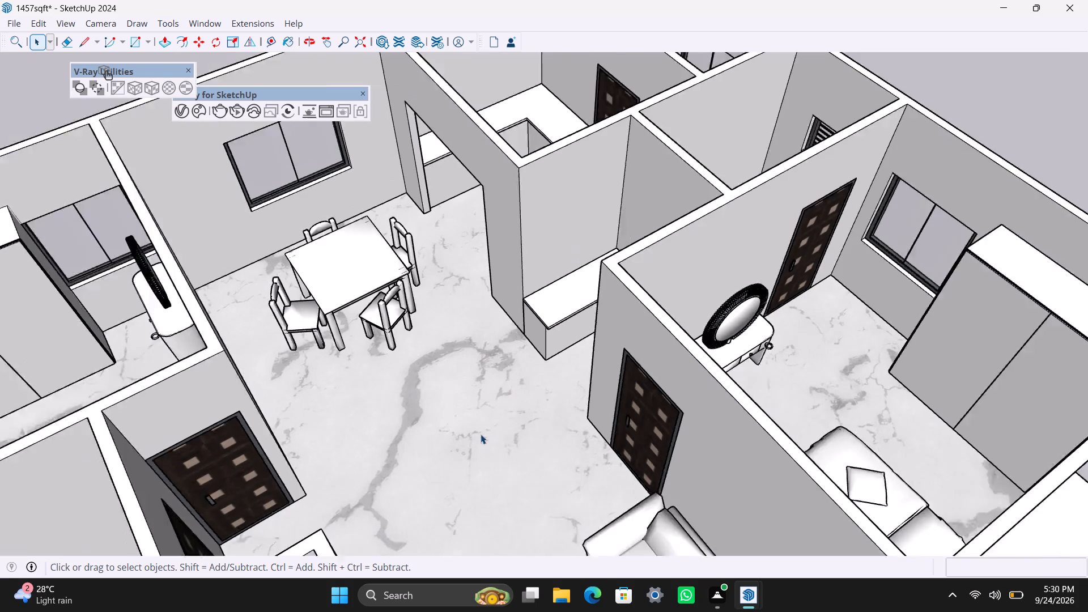
scroll(481, 434, down, 6)
middle_drag(479, 432, 733, 445)
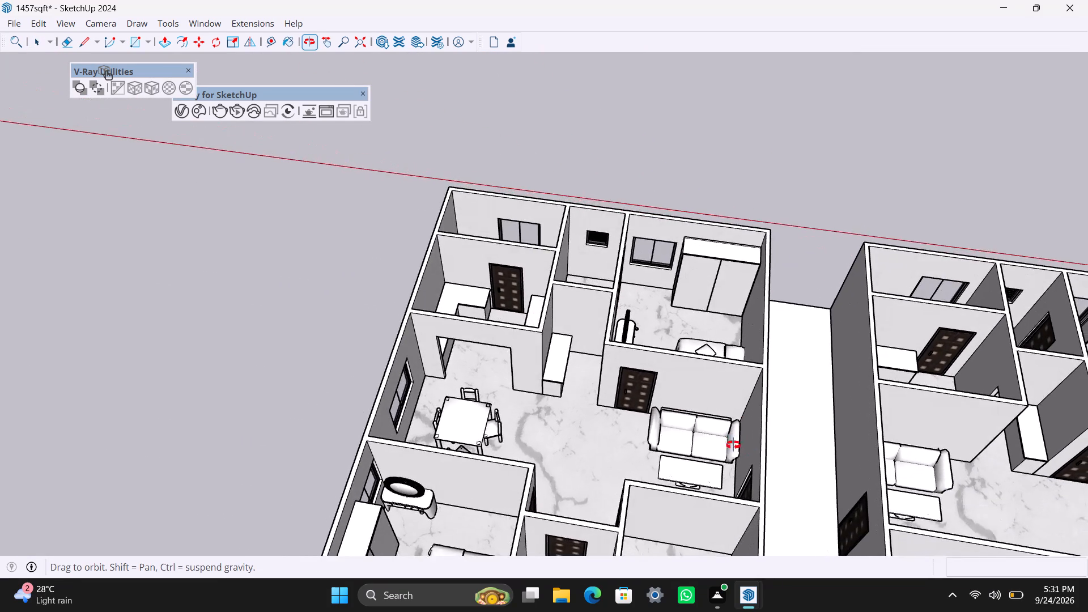
middle_drag(733, 445, 811, 457)
click(561, 132)
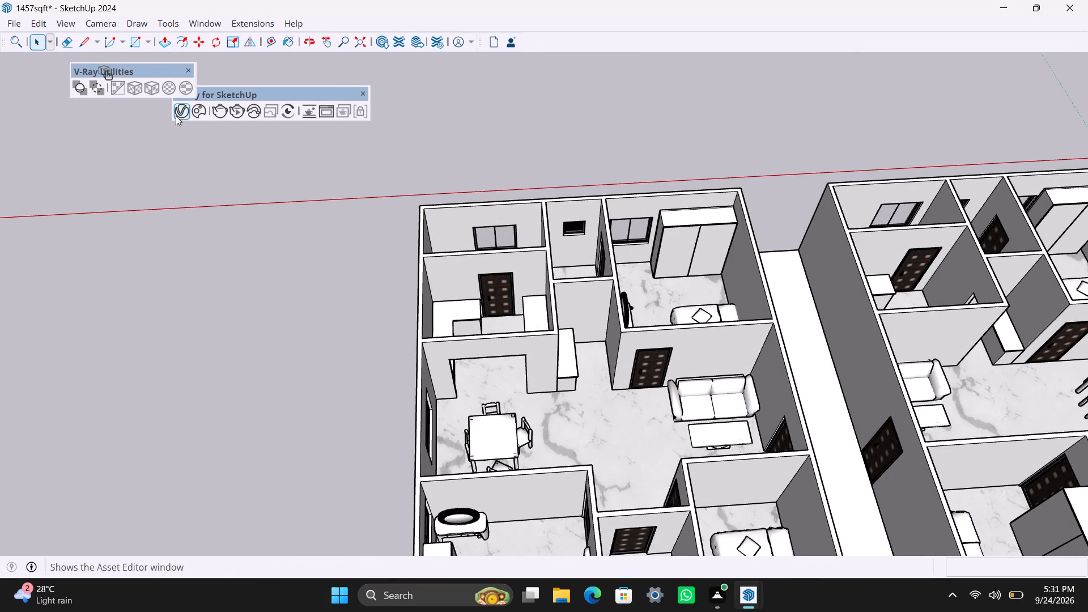
click(176, 116)
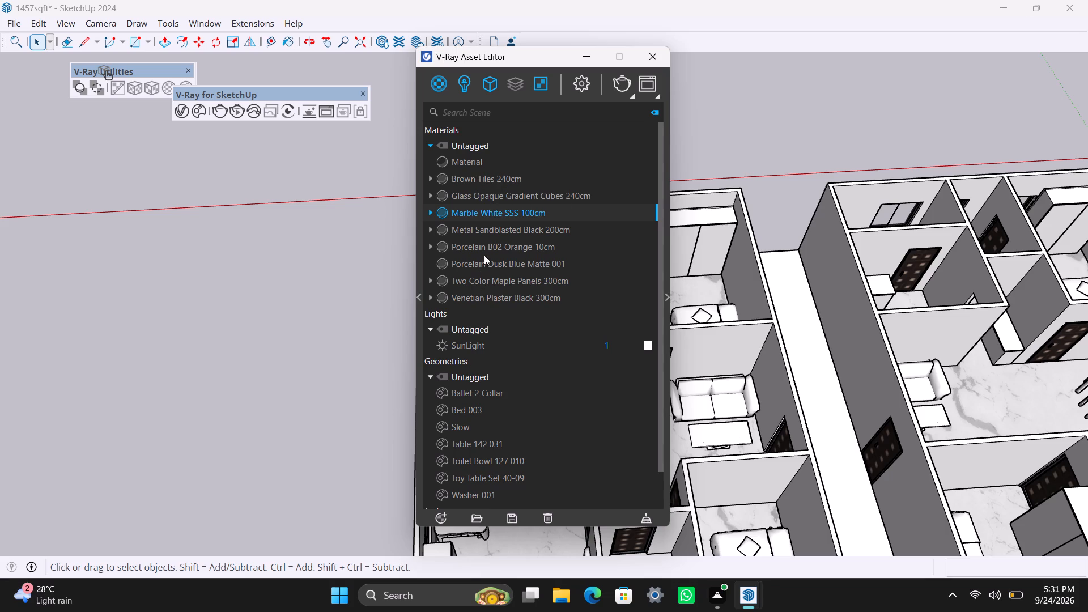
click(505, 301)
right_click(505, 301)
scroll(300, 314, down, 5)
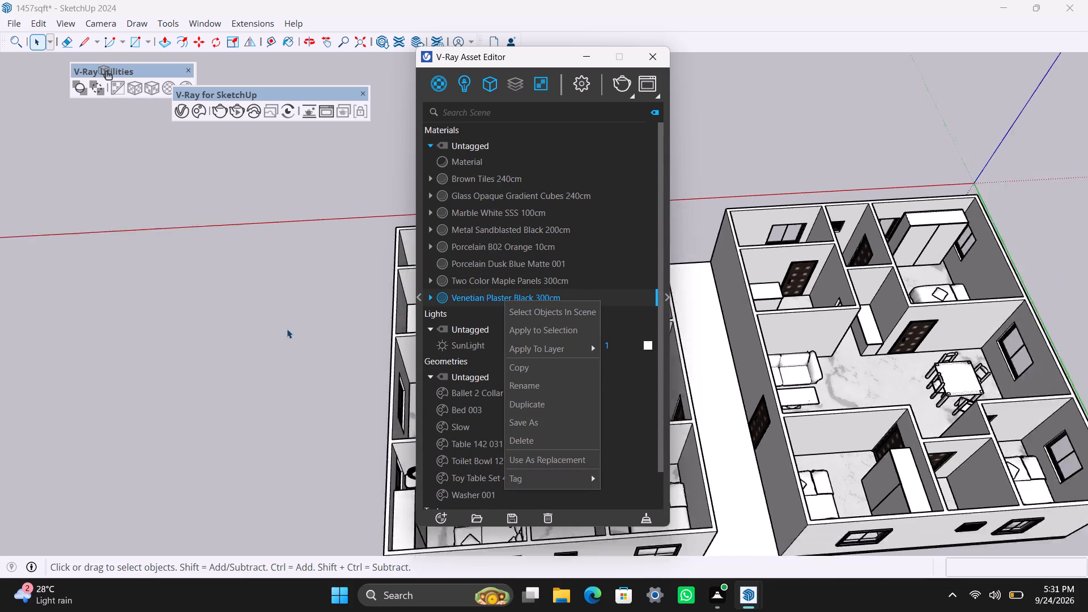
shift+middle_drag(295, 346, 210, 322)
scroll(444, 292, up, 3)
scroll(355, 313, up, 3)
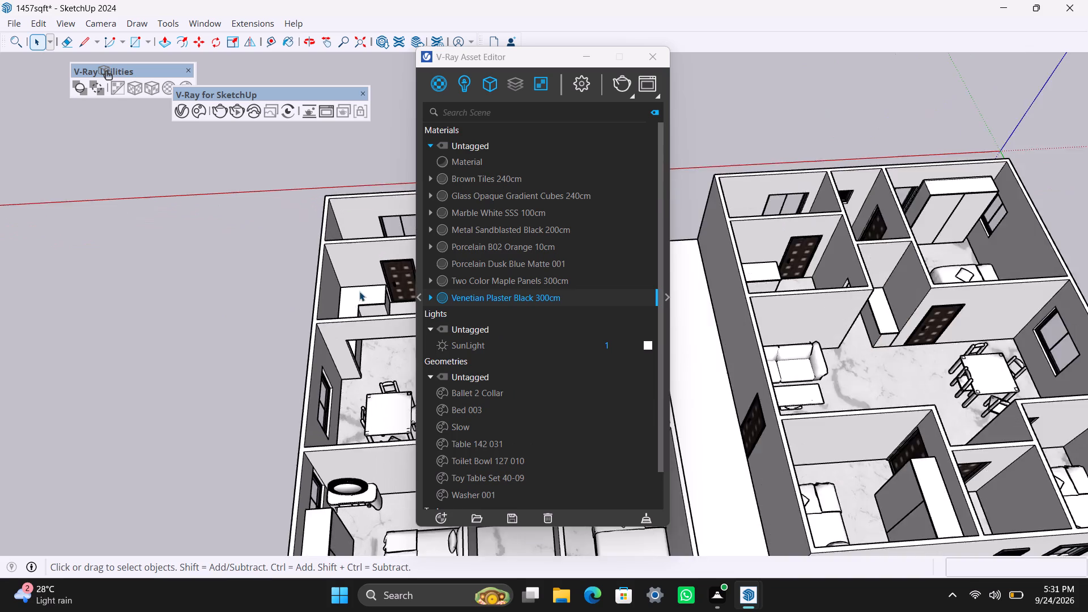
scroll(359, 291, up, 3)
shift+middle_drag(309, 290, 197, 287)
scroll(224, 283, up, 1)
middle_drag(270, 311, 276, 415)
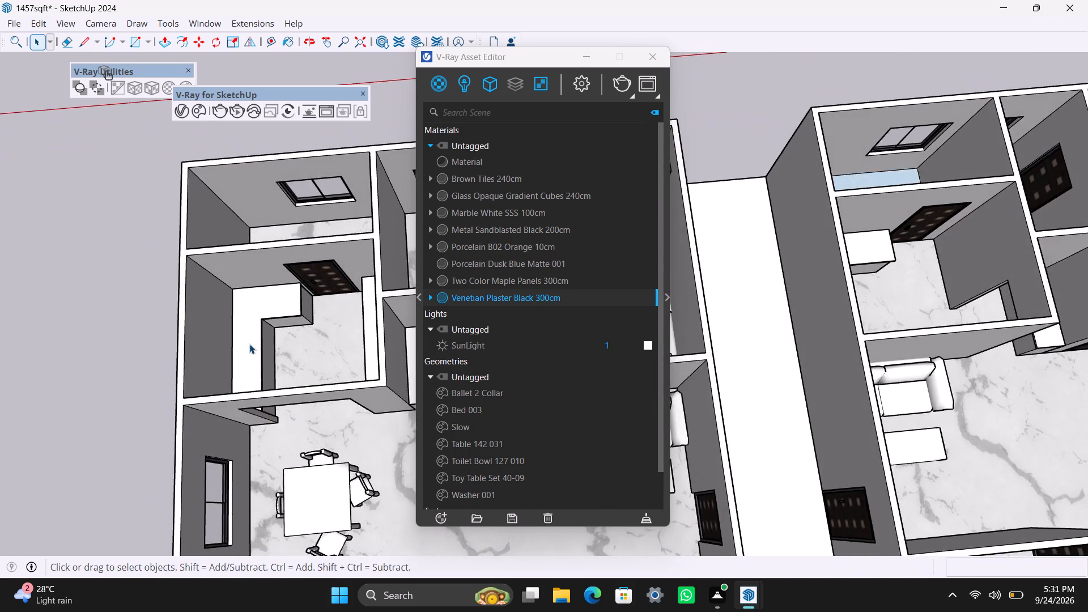
scroll(249, 344, up, 2)
click(239, 318)
right_click(519, 299)
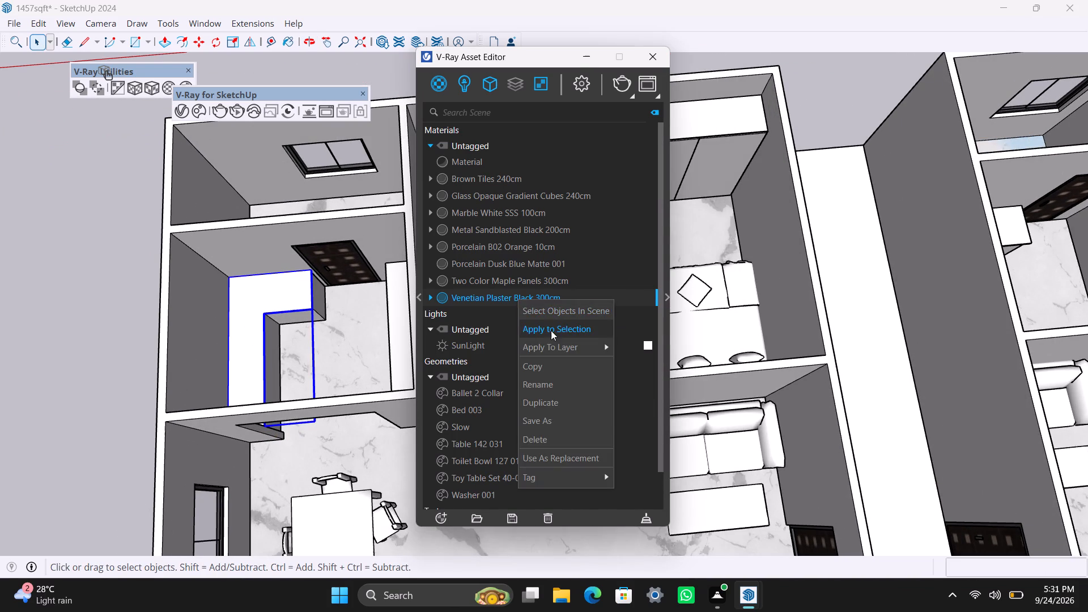
click(551, 330)
click(156, 93)
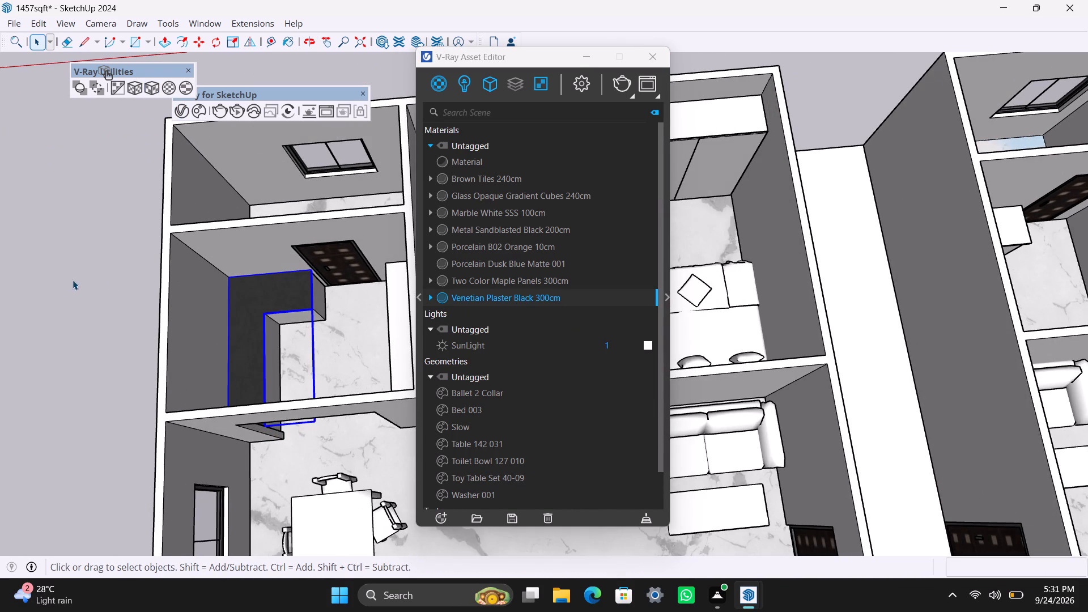
click(70, 279)
scroll(168, 359, up, 2)
shift+middle_drag(235, 377, 120, 373)
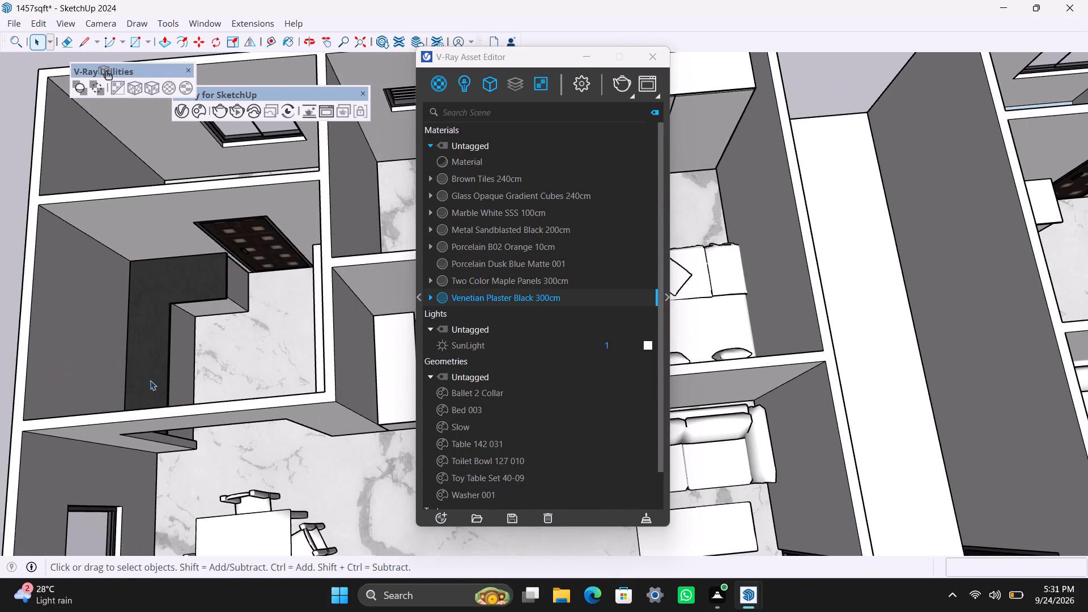
Apply Venetian Plaster Black 300cm with tri-planar texture projection to the straight countertop opposite the black L-shaped one in the same kitchen, and deselect it.
scroll(150, 380, up, 2)
middle_drag(245, 388, 385, 359)
click(382, 356)
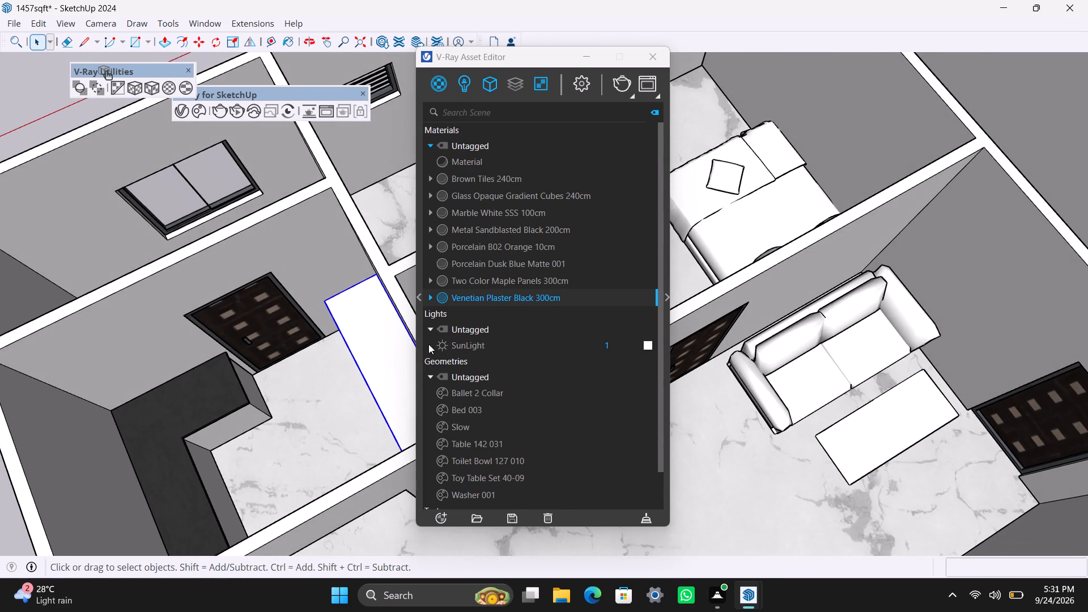
right_click(481, 291)
click(547, 321)
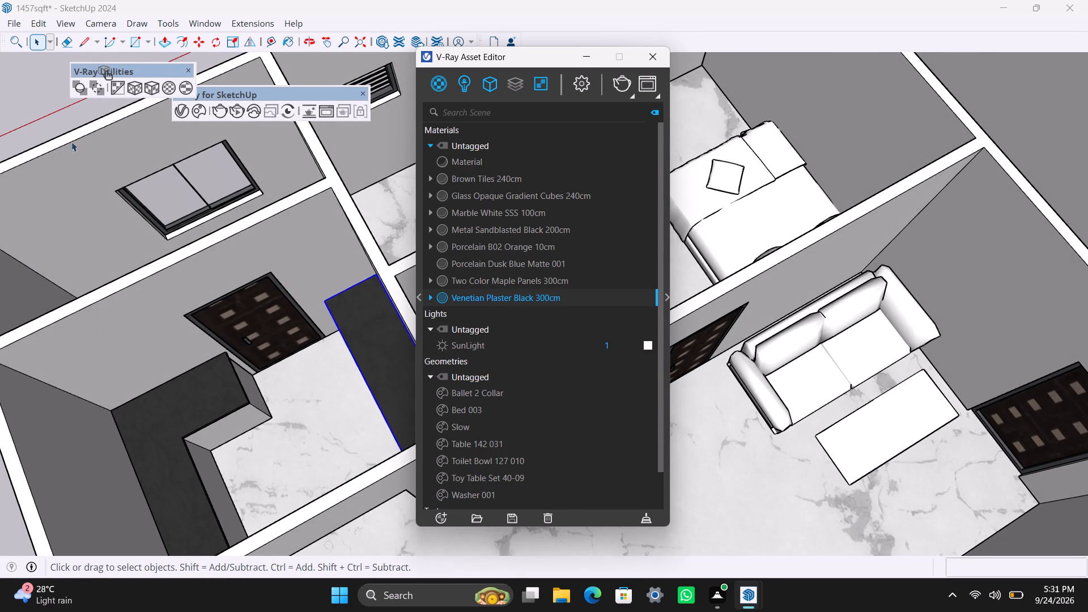
click(151, 84)
click(25, 92)
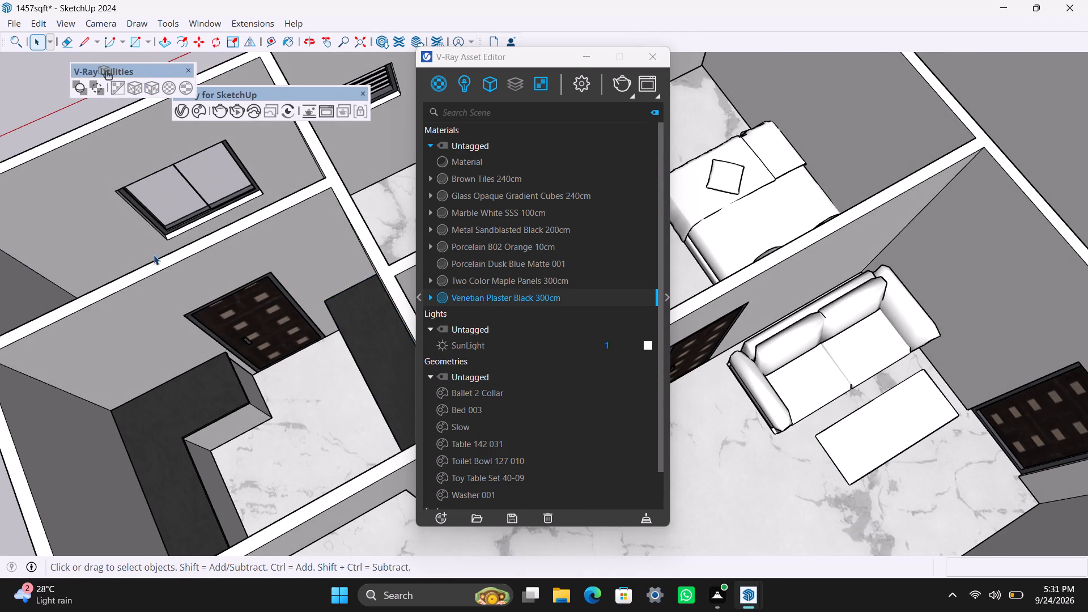
Apply Marble White SSS 100cm with tri-planar texture projection to the low hall cabinet's top slab in this unit, and deselect it.
scroll(161, 306, down, 17)
middle_drag(210, 418, 136, 399)
scroll(267, 370, up, 7)
click(294, 308)
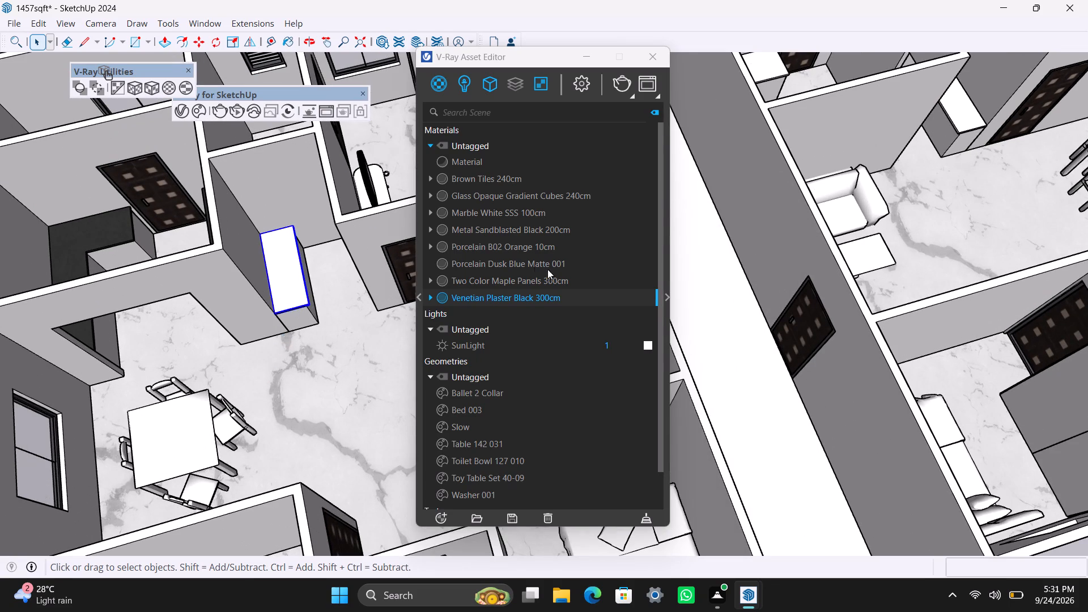
click(494, 214)
right_click(494, 213)
click(517, 239)
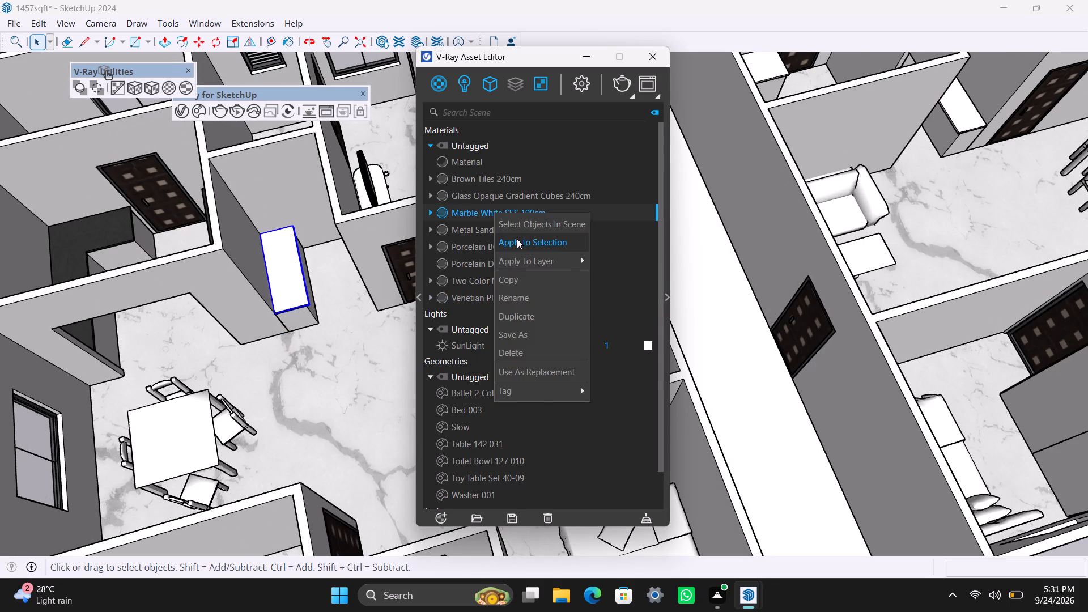
click(152, 87)
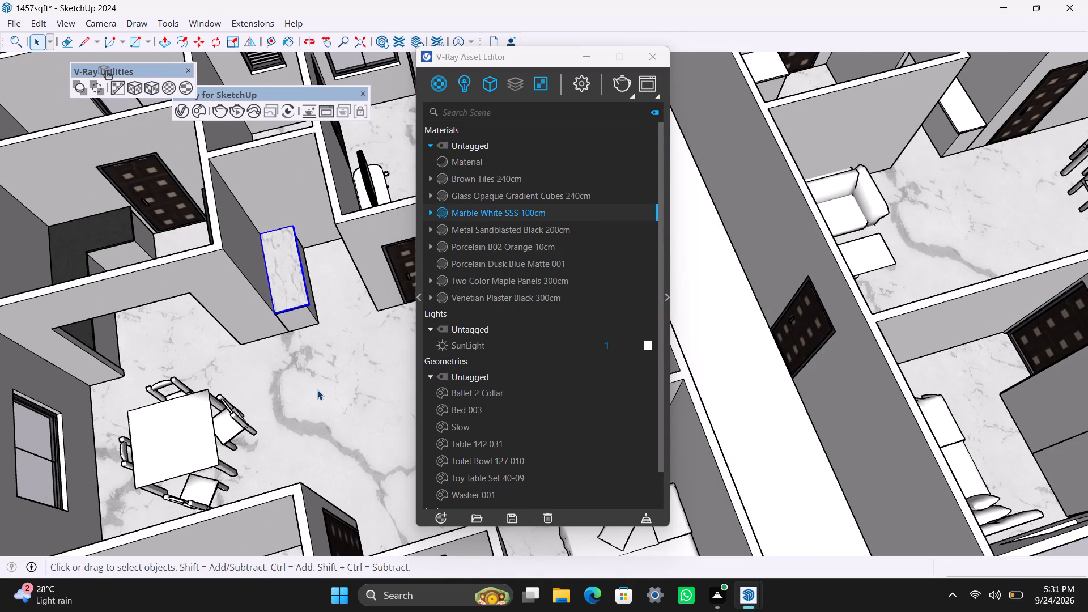
click(317, 390)
In the other unit, apply Marble White SSS 100cm with tri-planar texture projection to the matching low cabinet's top slab, and deselect it.
scroll(317, 390, down, 4)
shift+middle_drag(329, 393, 88, 450)
scroll(158, 420, down, 4)
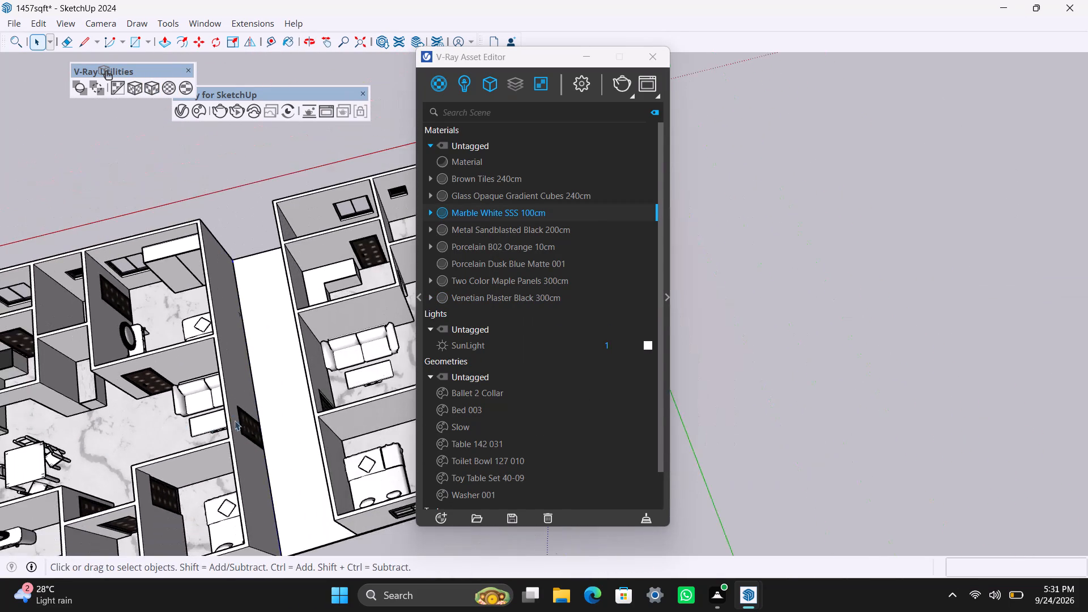
shift+middle_drag(237, 420, 108, 443)
scroll(316, 343, up, 3)
middle_drag(319, 352, 351, 372)
scroll(354, 356, up, 4)
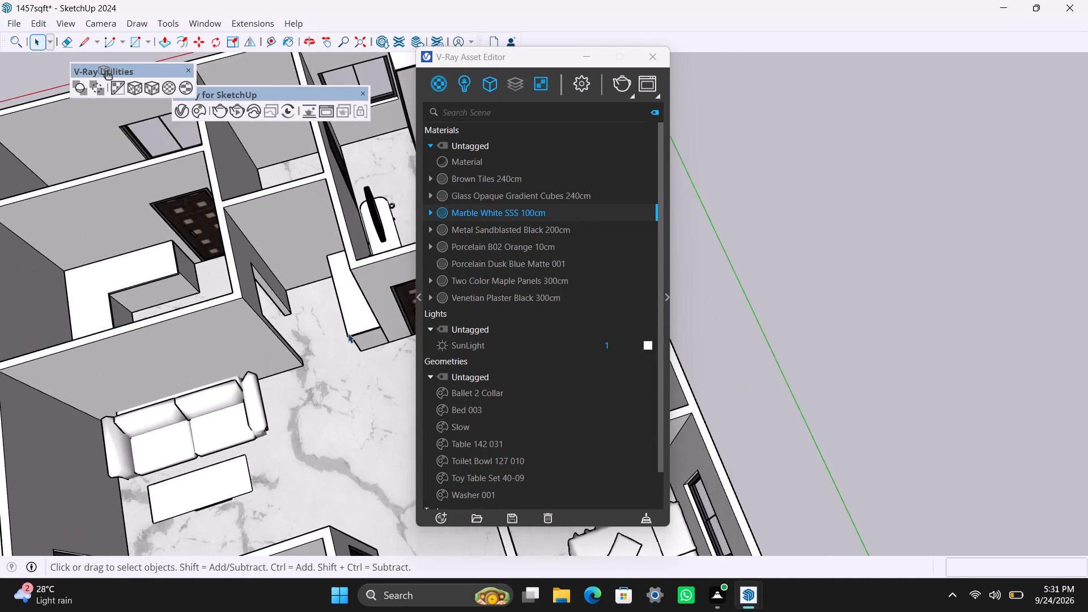
middle_drag(354, 340, 397, 342)
scroll(331, 358, up, 5)
click(364, 327)
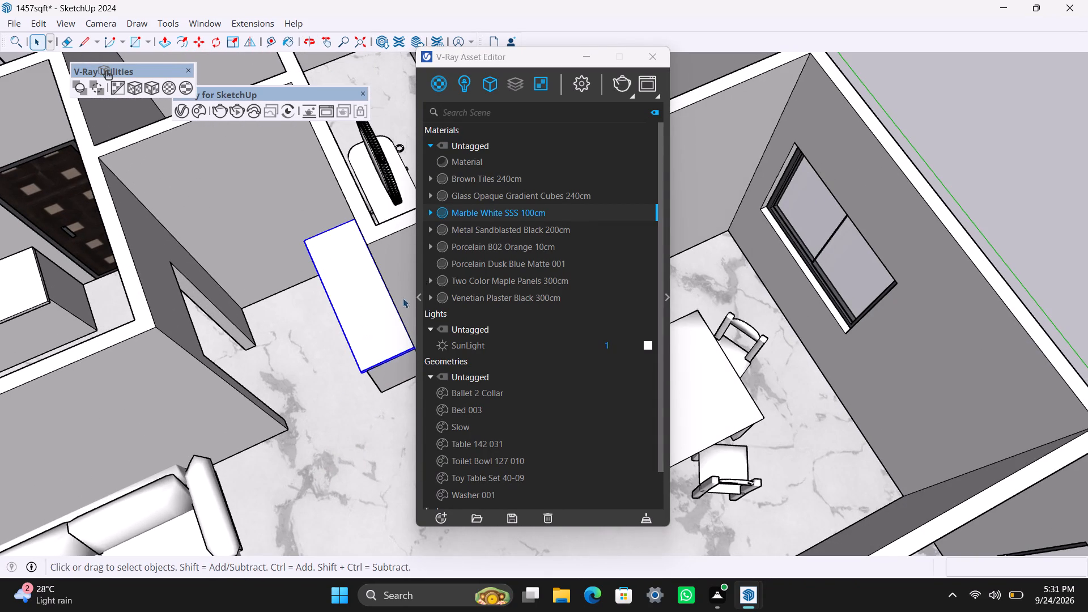
right_click(479, 209)
click(490, 236)
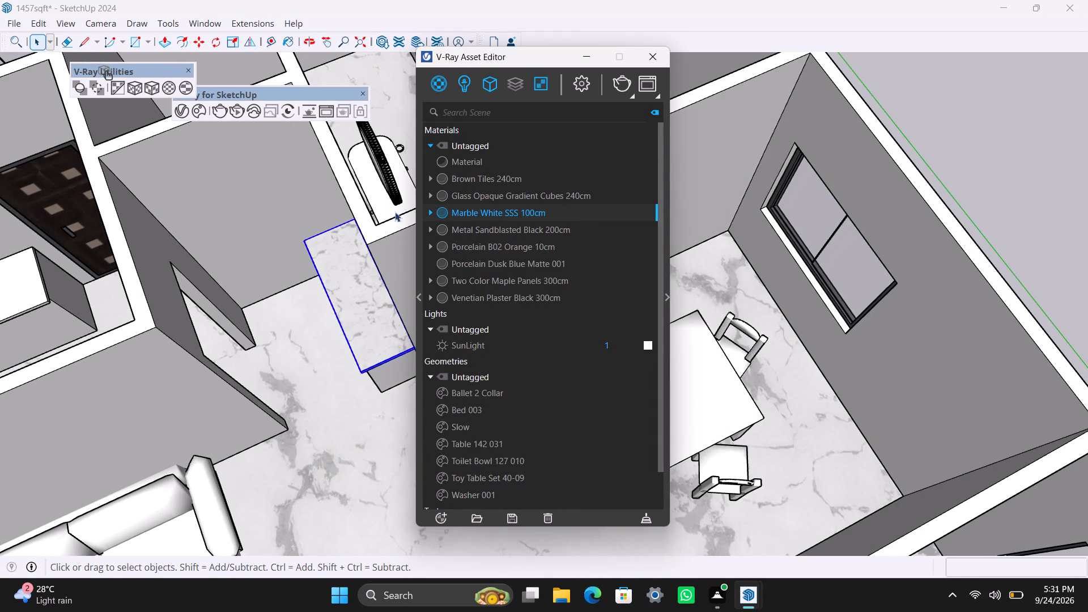
click(155, 86)
click(262, 351)
Apply Venetian Plaster Black 300cm with tri-planar texture projection to the kitchen countertop group in the unit with the bluish floor patch, and deselect it.
scroll(275, 376, down, 2)
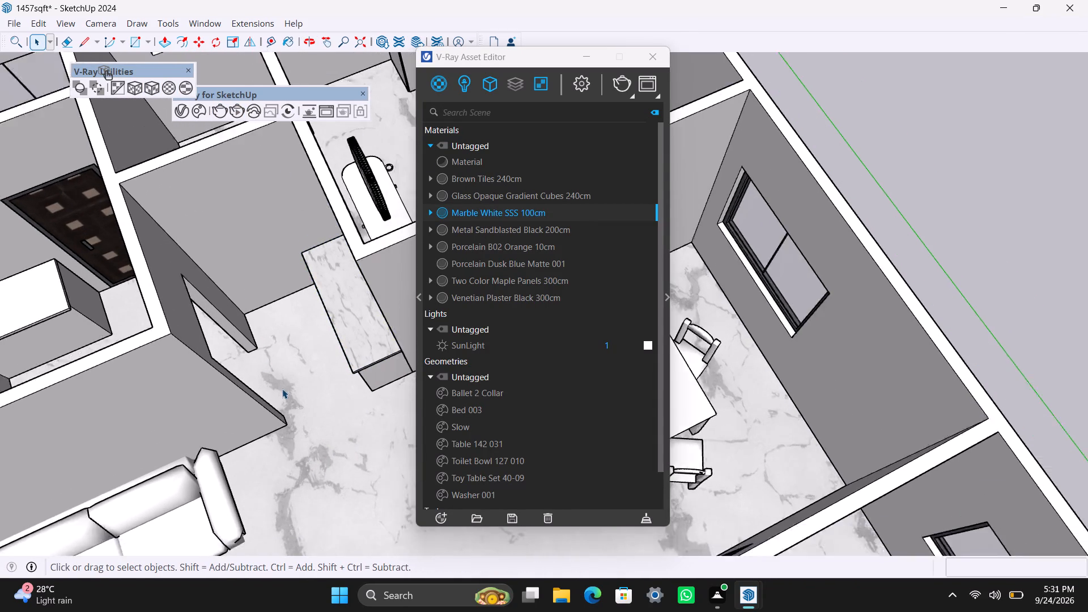
scroll(282, 389, down, 6)
middle_drag(270, 441, 393, 349)
scroll(312, 314, up, 2)
middle_drag(297, 326, 260, 454)
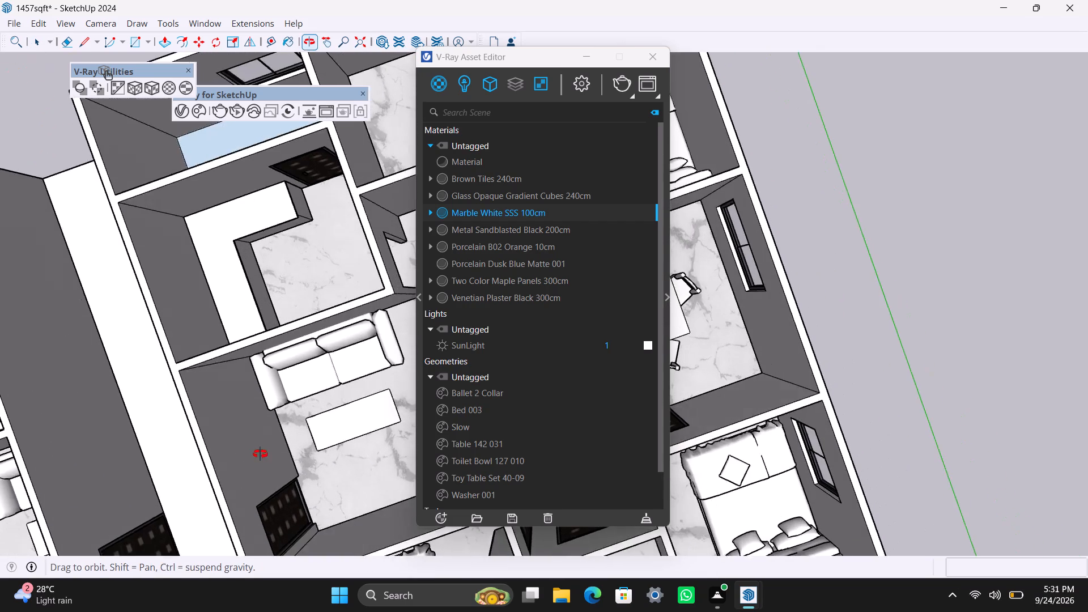
middle_drag(260, 454, 252, 459)
click(210, 300)
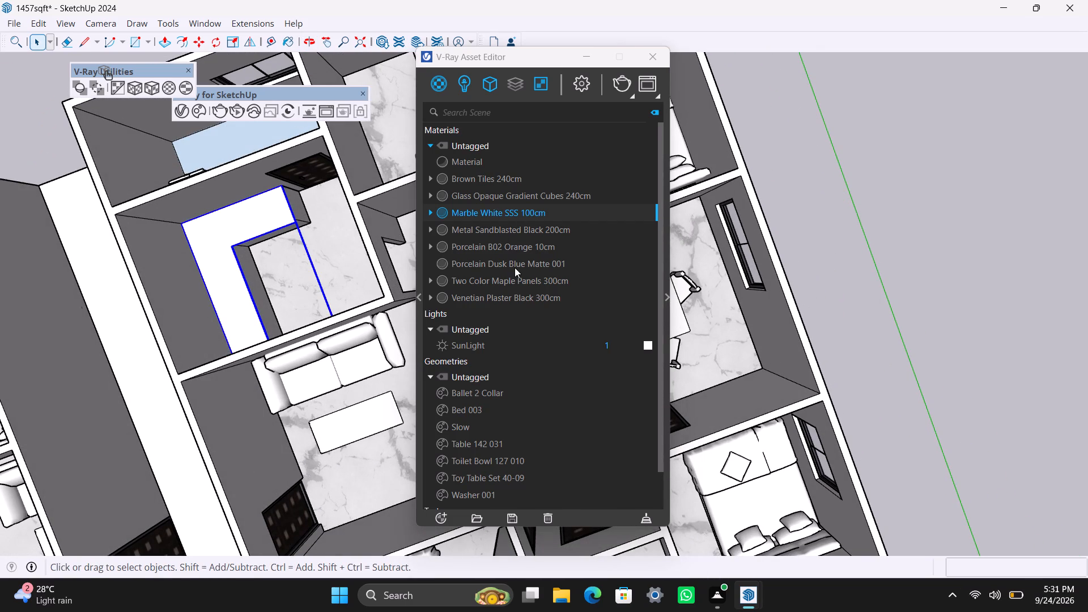
click(489, 297)
right_click(490, 297)
click(509, 322)
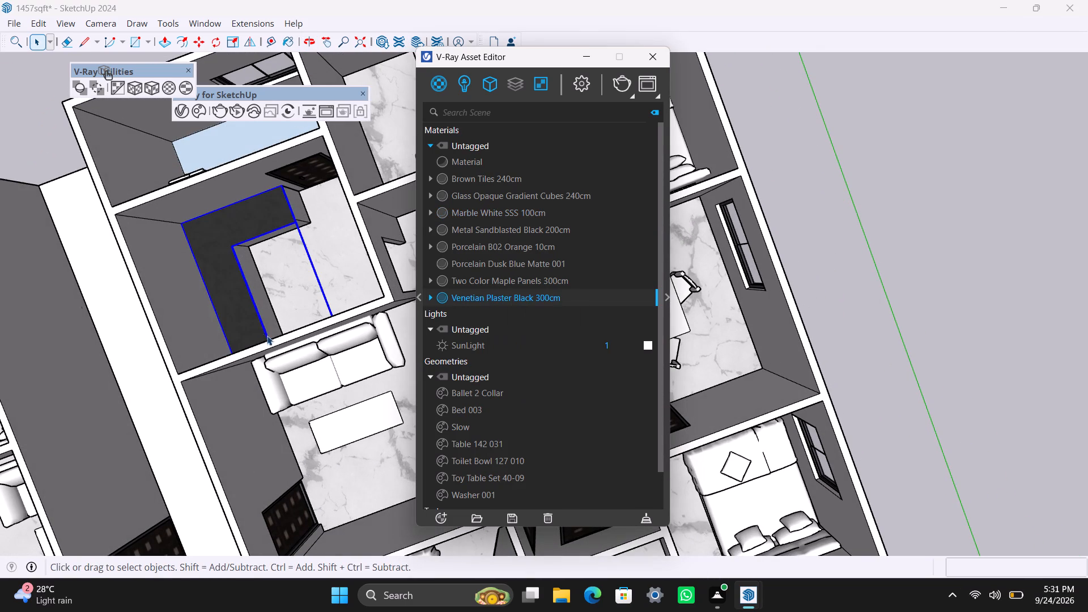
click(156, 93)
click(955, 190)
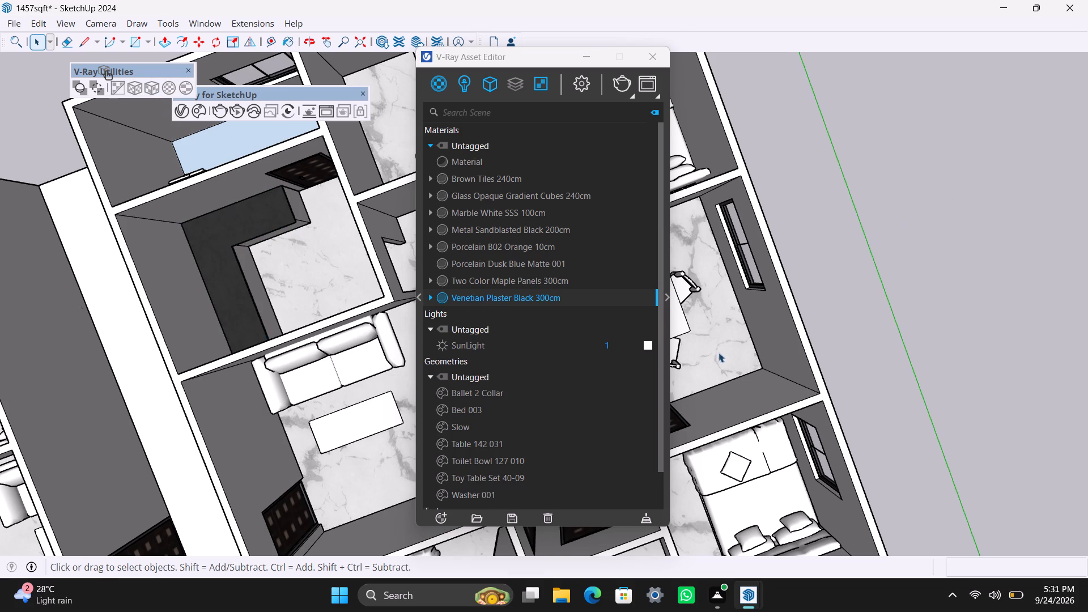
Examine both units from several angles and from above to review the applied materials and the surfaces still without one.
scroll(445, 432, down, 9)
middle_drag(284, 416, 177, 250)
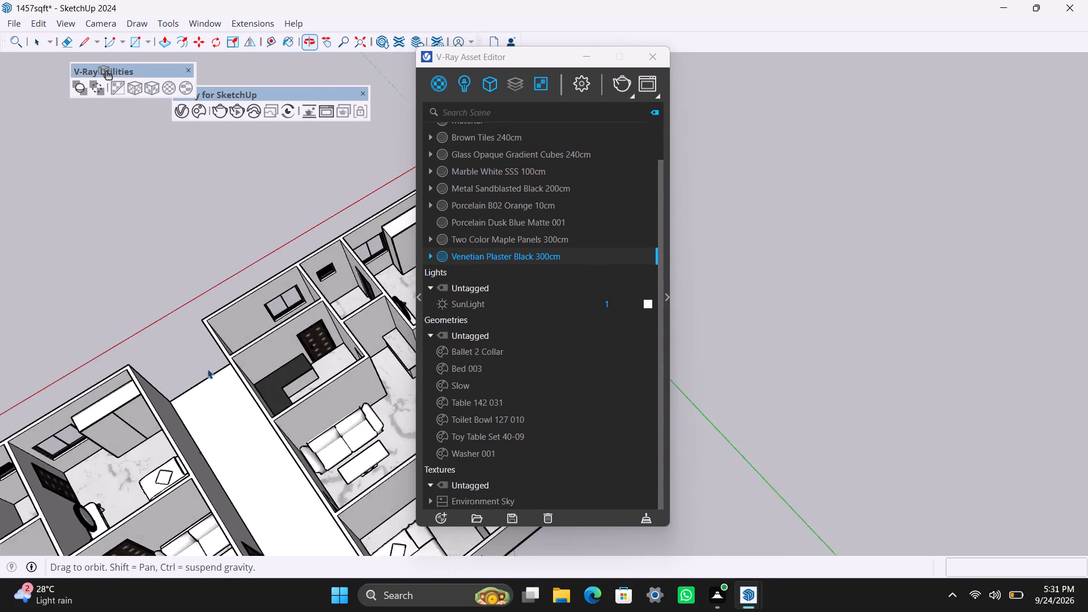
scroll(226, 481, down, 5)
shift+middle_drag(152, 505, 201, 297)
scroll(283, 416, up, 2)
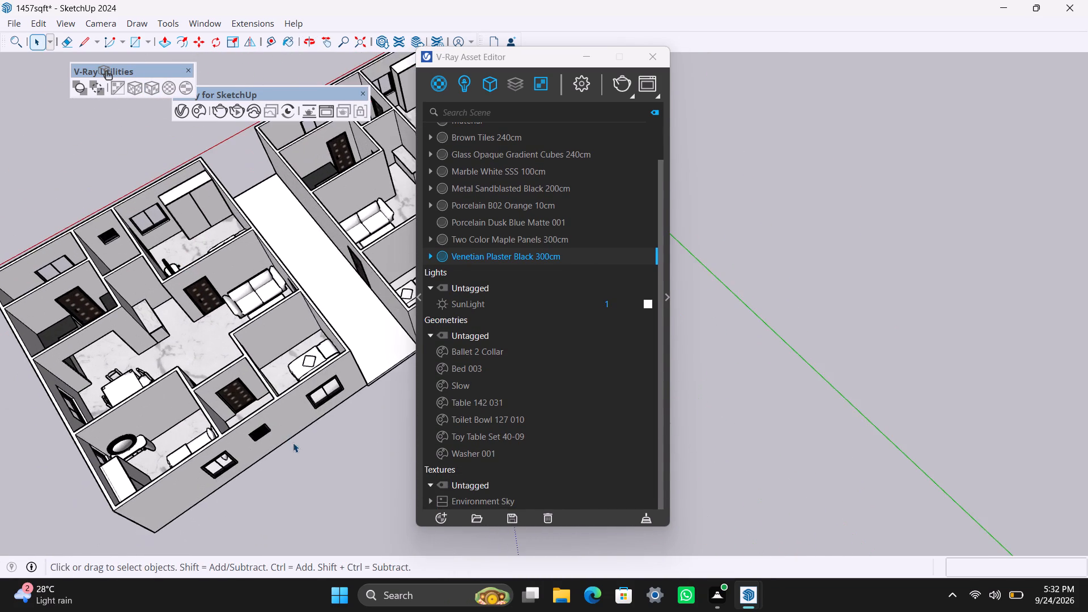
middle_drag(293, 443, 76, 436)
scroll(245, 347, up, 2)
shift+middle_drag(272, 340, 283, 538)
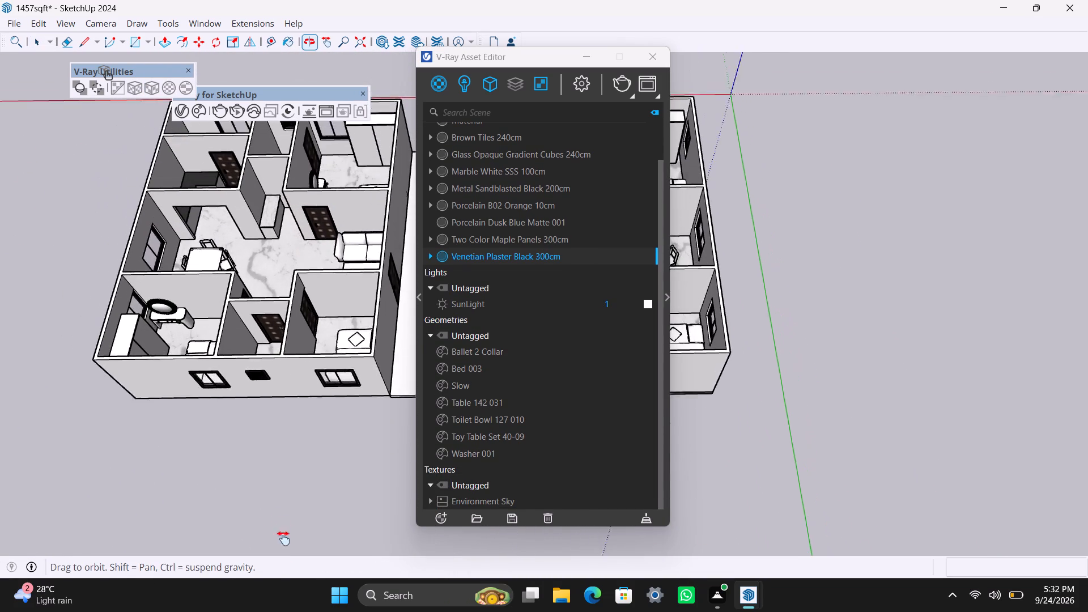
shift+middle_drag(283, 538, 287, 551)
scroll(279, 401, up, 9)
middle_drag(290, 372, 334, 381)
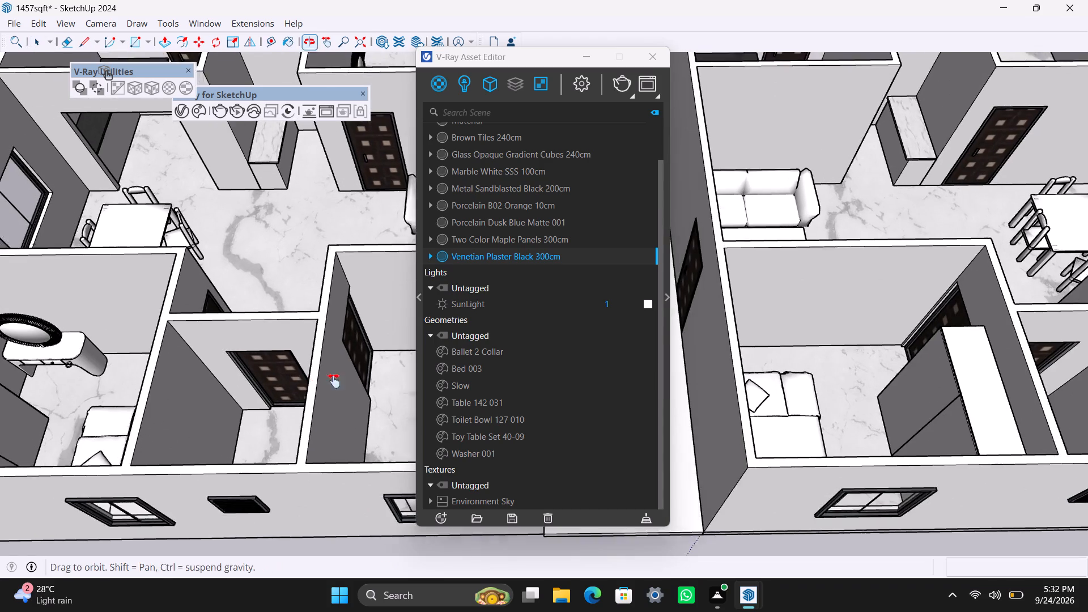
middle_drag(334, 381, 334, 381)
scroll(315, 345, down, 8)
middle_drag(309, 312, 305, 385)
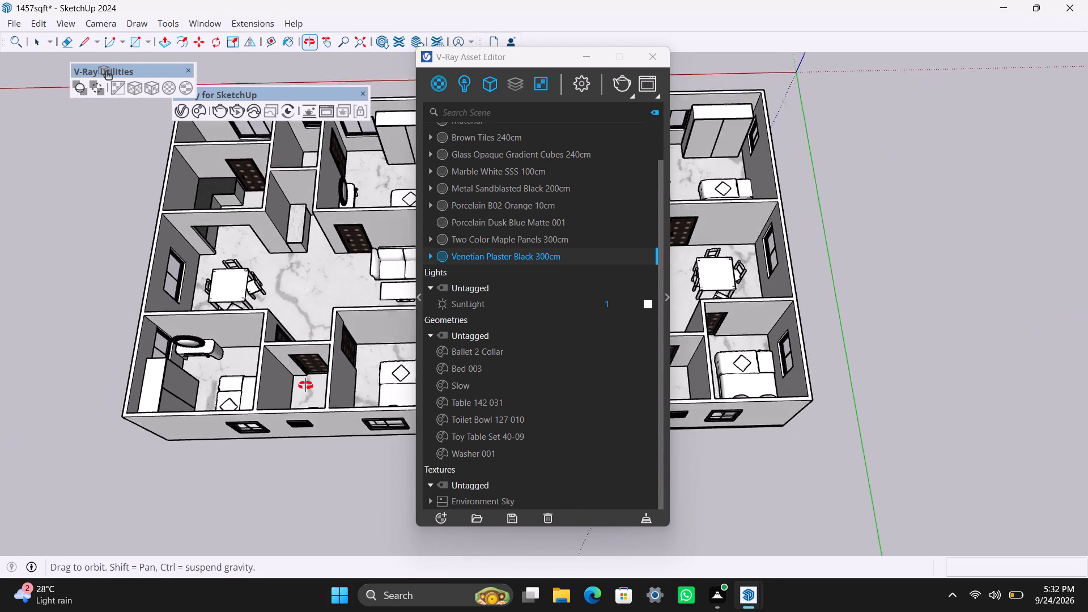
middle_drag(305, 385, 301, 398)
scroll(298, 327, up, 2)
middle_drag(318, 379, 323, 469)
scroll(330, 305, down, 3)
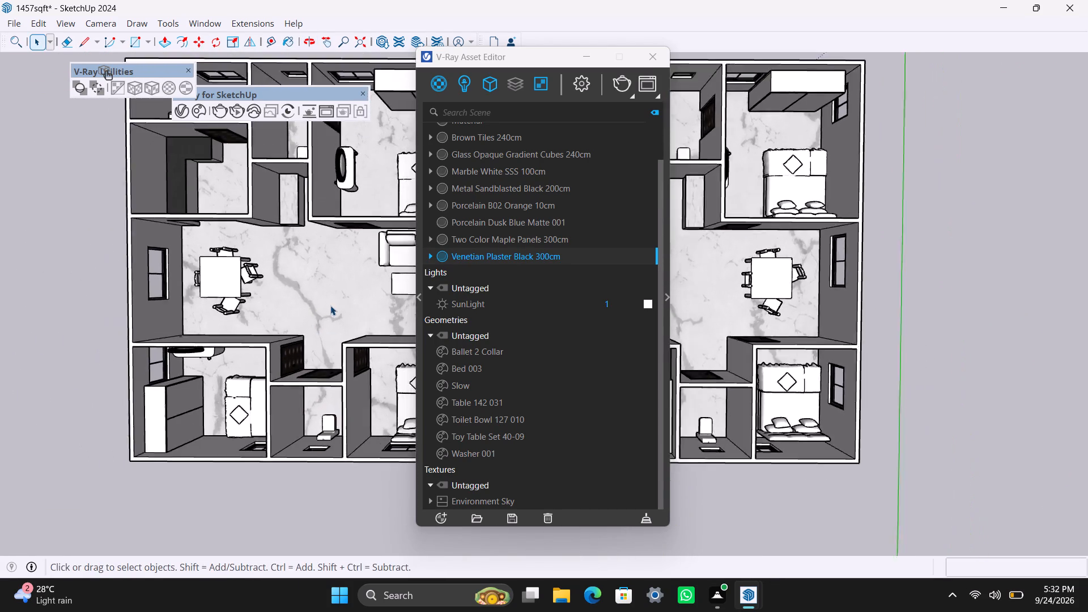
scroll(330, 305, down, 1)
shift+middle_drag(328, 325, 334, 394)
scroll(331, 369, up, 3)
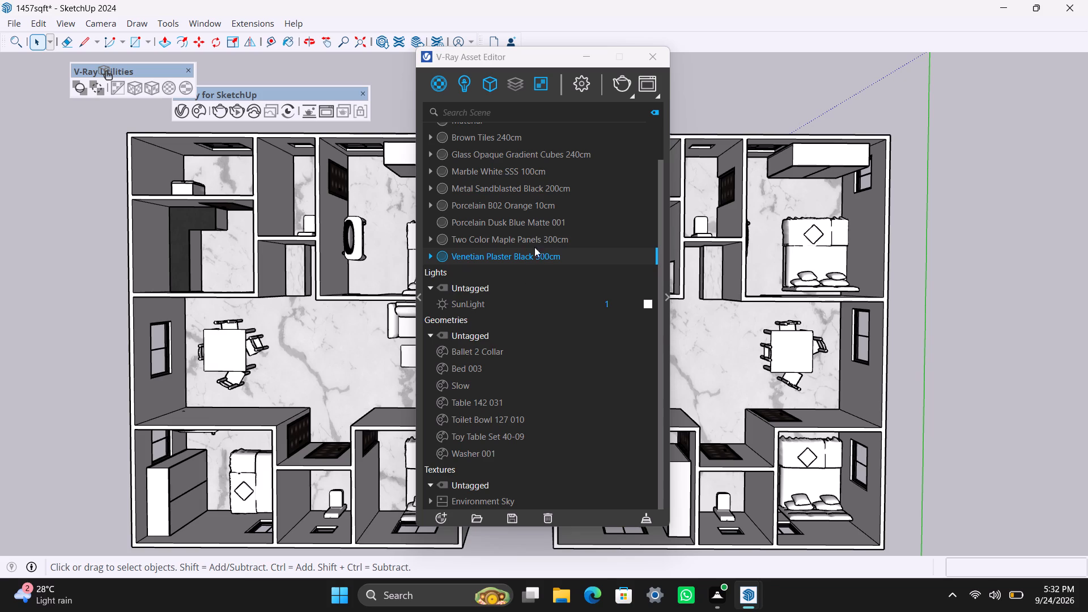
Inside the first unit's wall group, apply Porcelain Dusk Blue Matte 001 with tri-planar texture projection to all connected walls and exit the group.
click(534, 228)
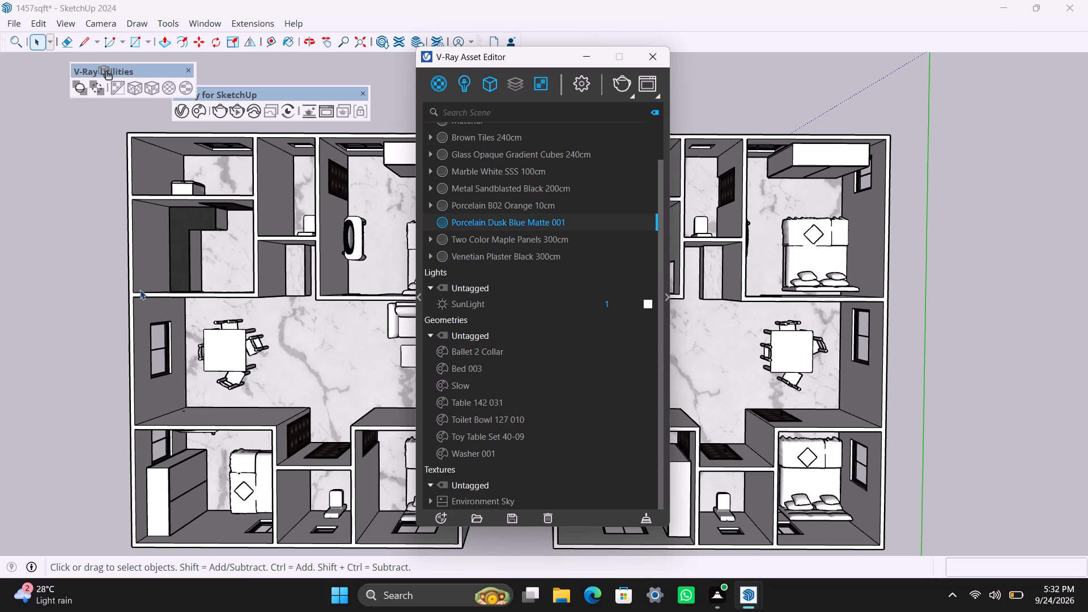
triple_click(142, 270)
click(142, 270)
click(142, 270)
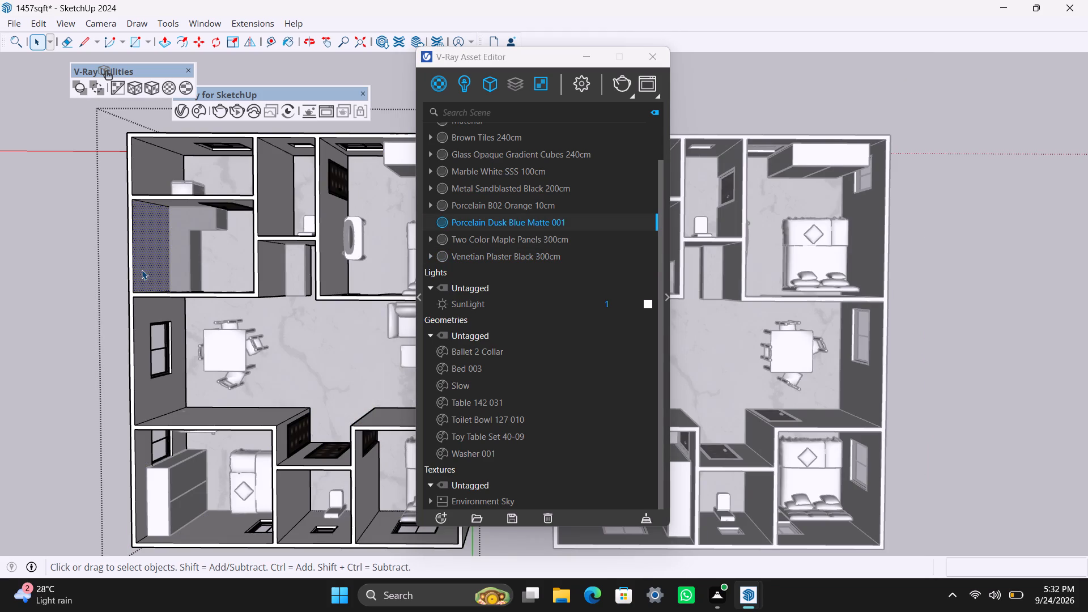
triple_click(142, 270)
click(142, 270)
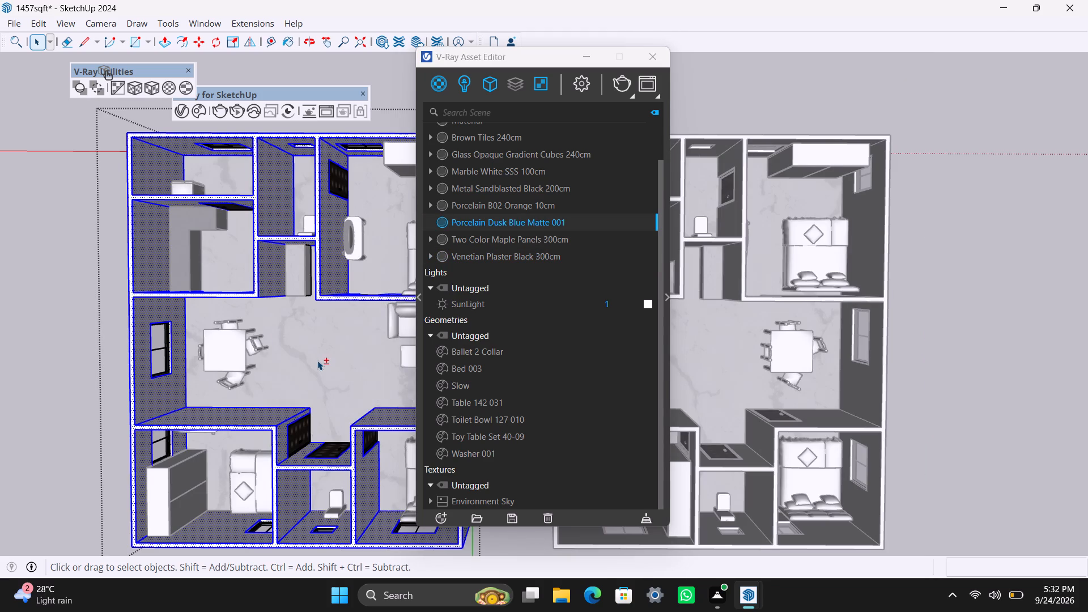
shift+click(317, 360)
right_click(516, 229)
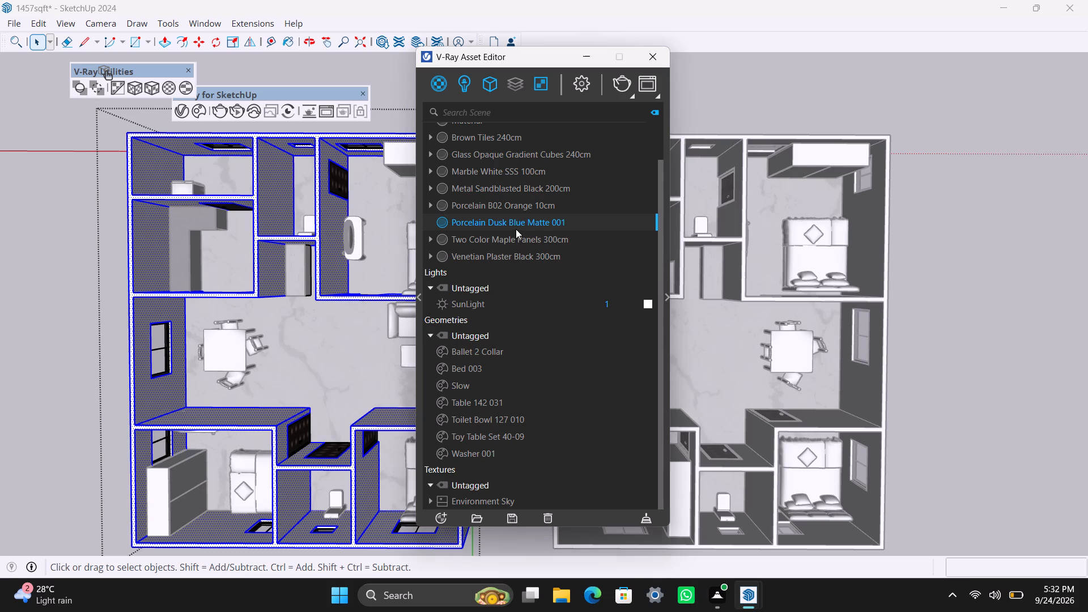
click(528, 256)
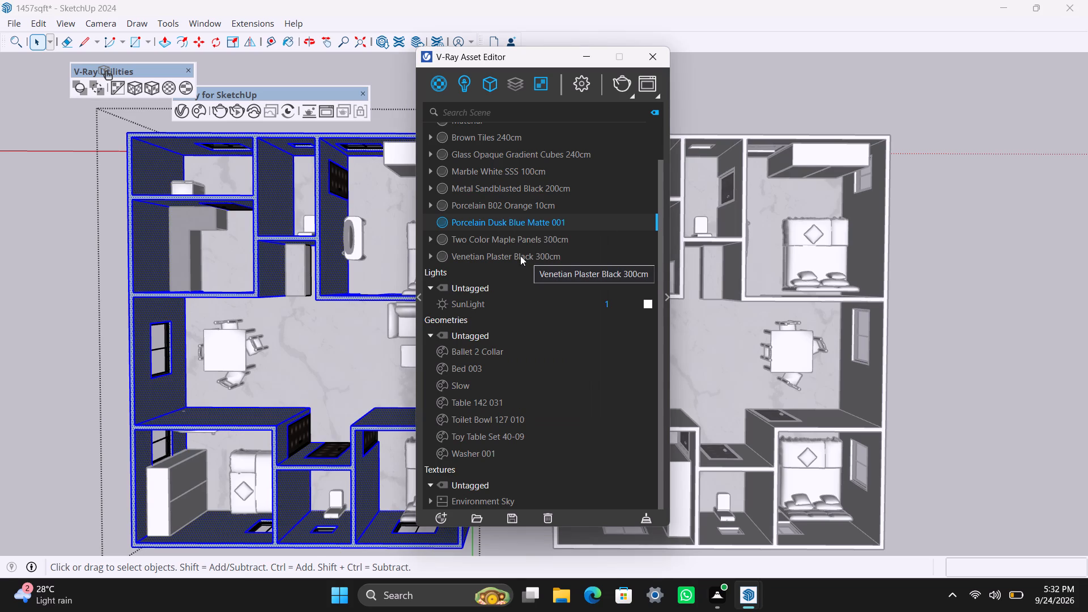
click(151, 81)
click(40, 223)
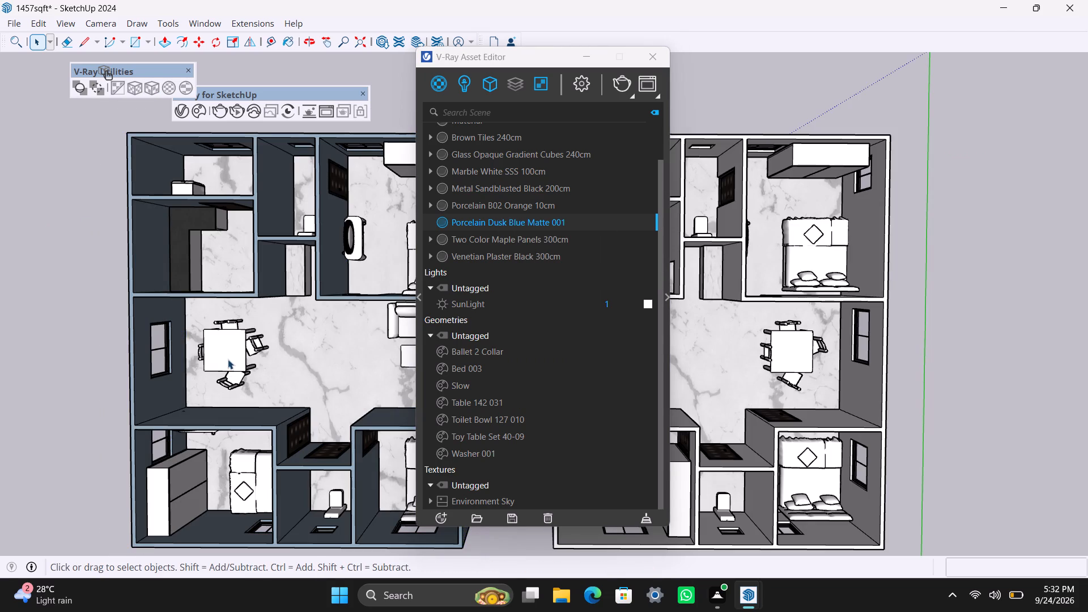
Inside the second unit's wall group, apply Porcelain Dusk Blue Matte 001 with tri-planar texture projection to all connected walls and exit the group.
scroll(230, 398, down, 2)
shift+middle_drag(266, 394, 110, 372)
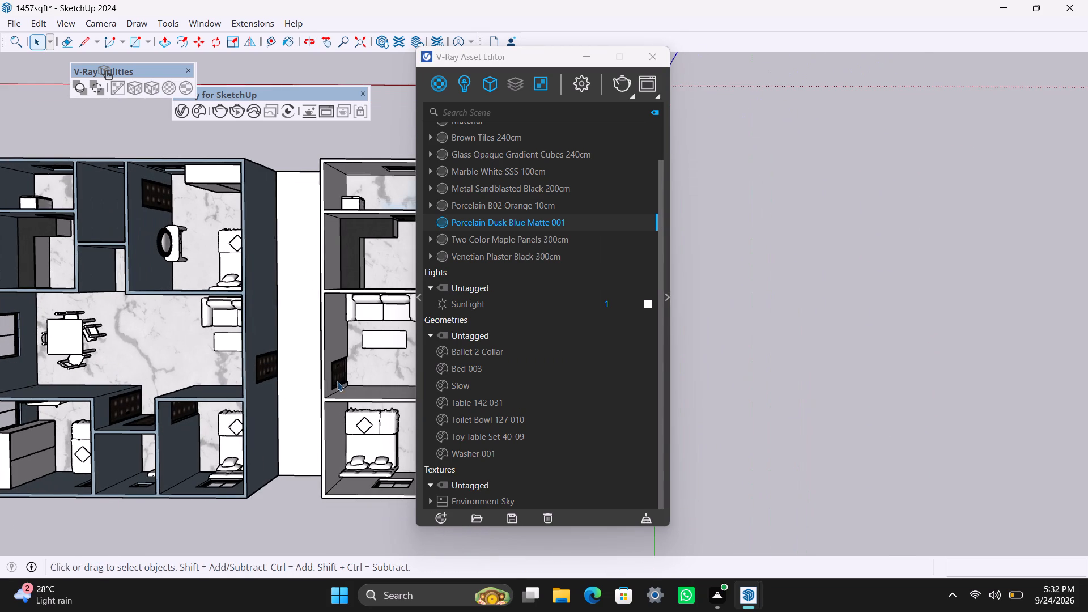
triple_click(333, 344)
double_click(333, 344)
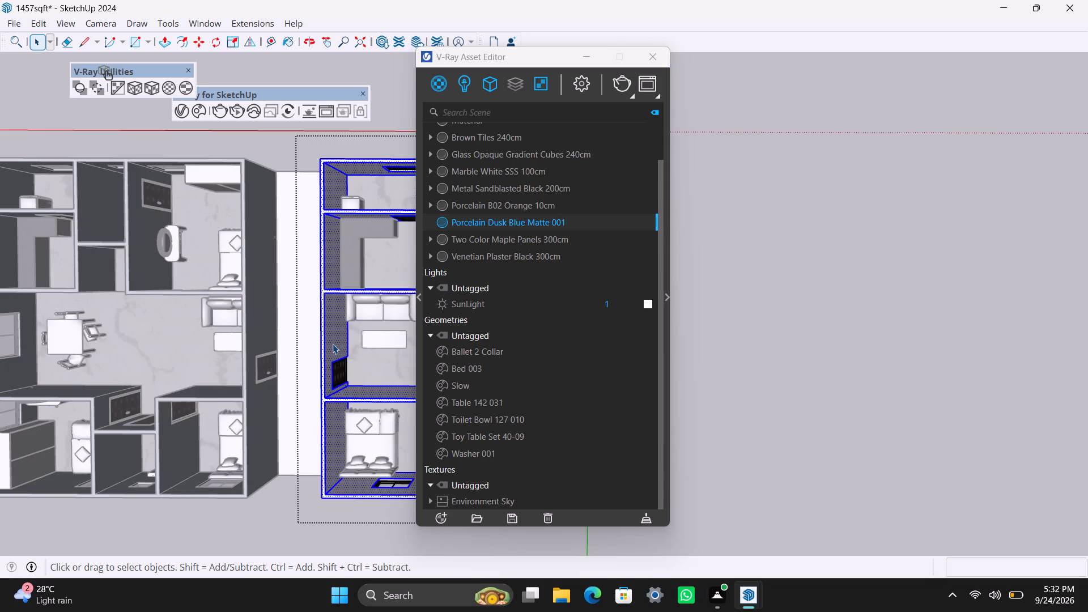
right_click(513, 222)
click(536, 246)
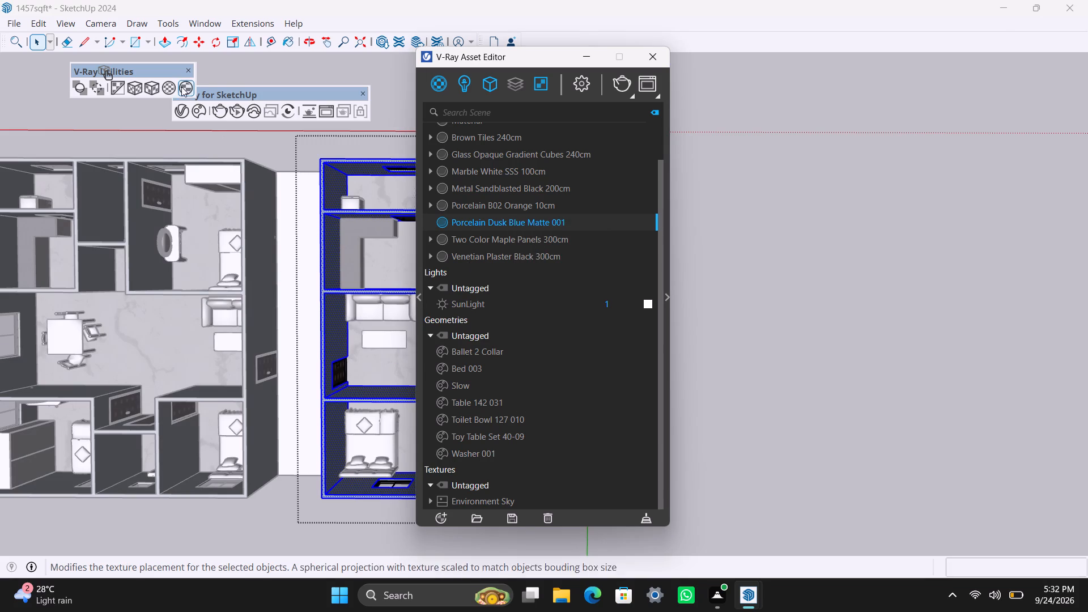
click(155, 82)
click(858, 235)
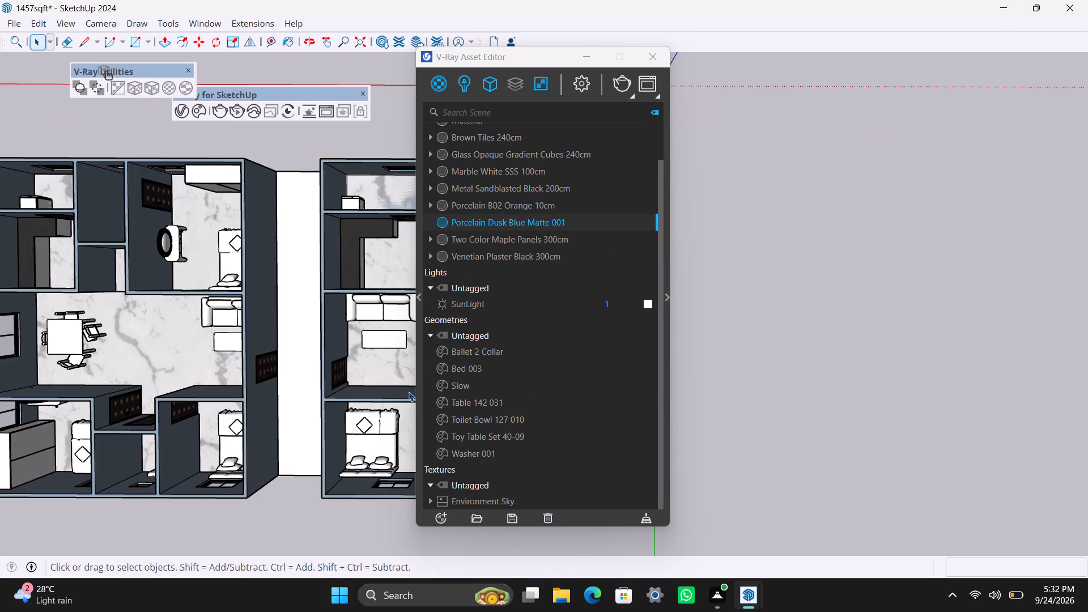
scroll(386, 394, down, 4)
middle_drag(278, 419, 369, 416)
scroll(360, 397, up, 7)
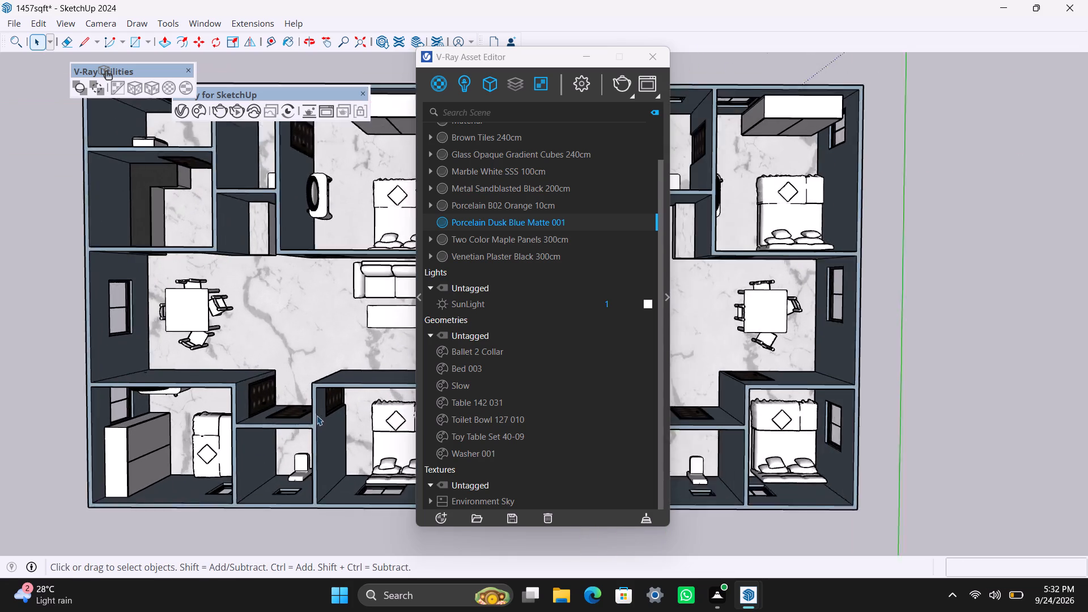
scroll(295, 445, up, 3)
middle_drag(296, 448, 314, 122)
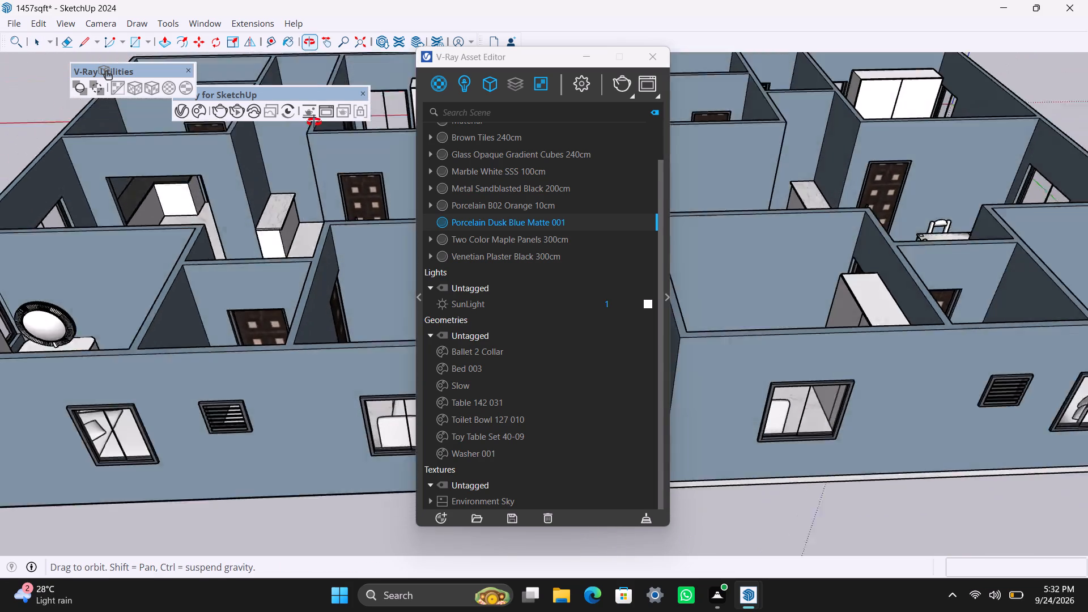
Examine both units from above, closing in on the rear rooms of the first unit, to review the walls and floors.
middle_drag(314, 122, 316, 389)
scroll(290, 371, down, 5)
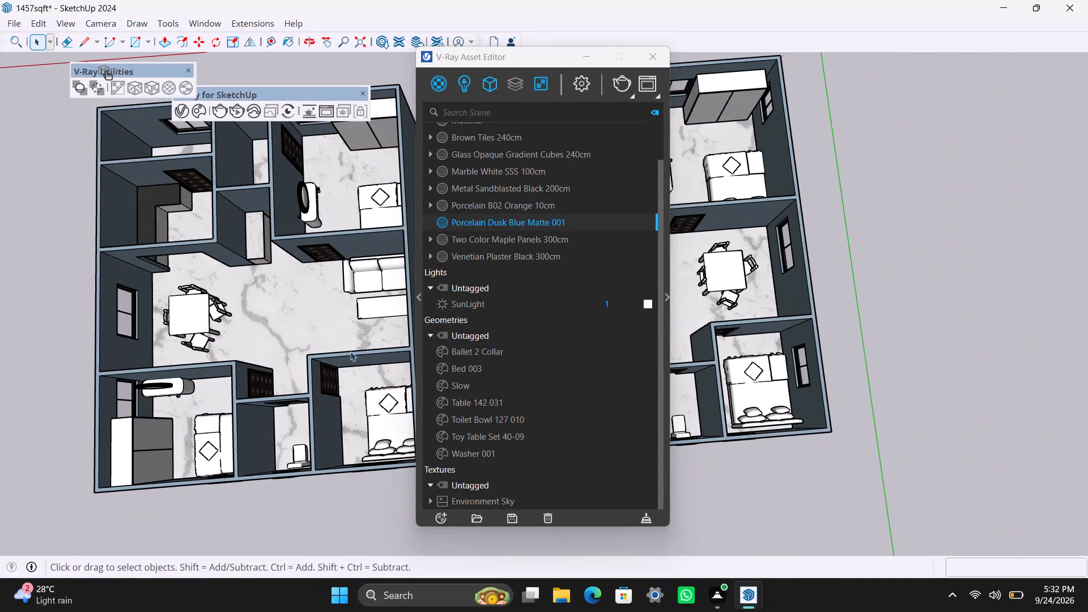
scroll(348, 315, down, 2)
shift+middle_drag(338, 328, 340, 367)
scroll(291, 313, up, 3)
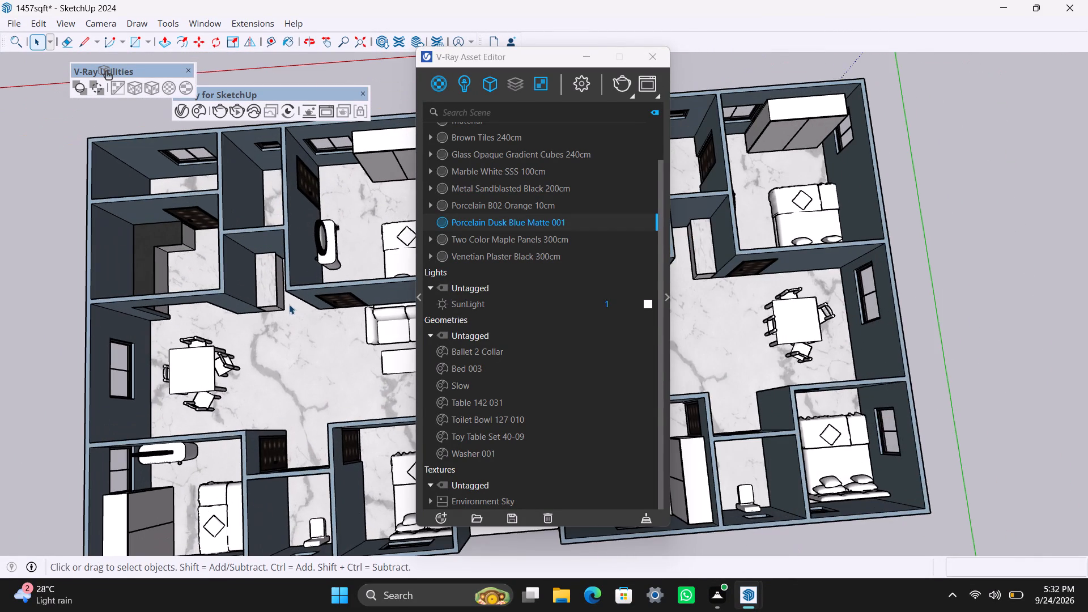
shift+middle_drag(283, 294, 358, 371)
scroll(354, 373, up, 3)
middle_drag(341, 370, 347, 425)
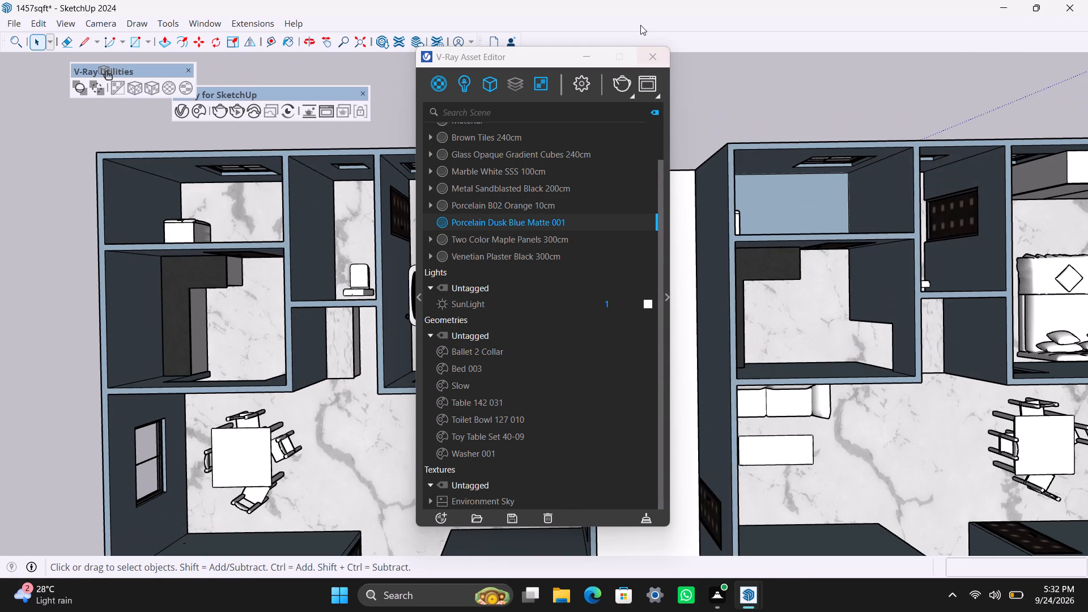
click(644, 47)
scroll(516, 288, up, 2)
middle_drag(464, 317, 599, 340)
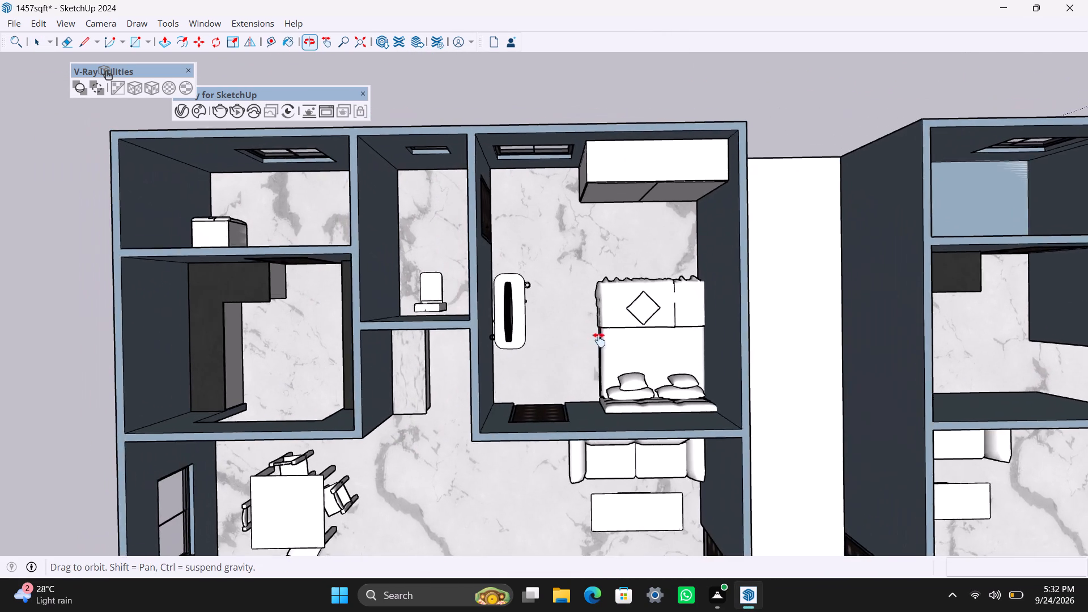
middle_drag(599, 340, 627, 353)
shift+middle_drag(549, 341, 573, 350)
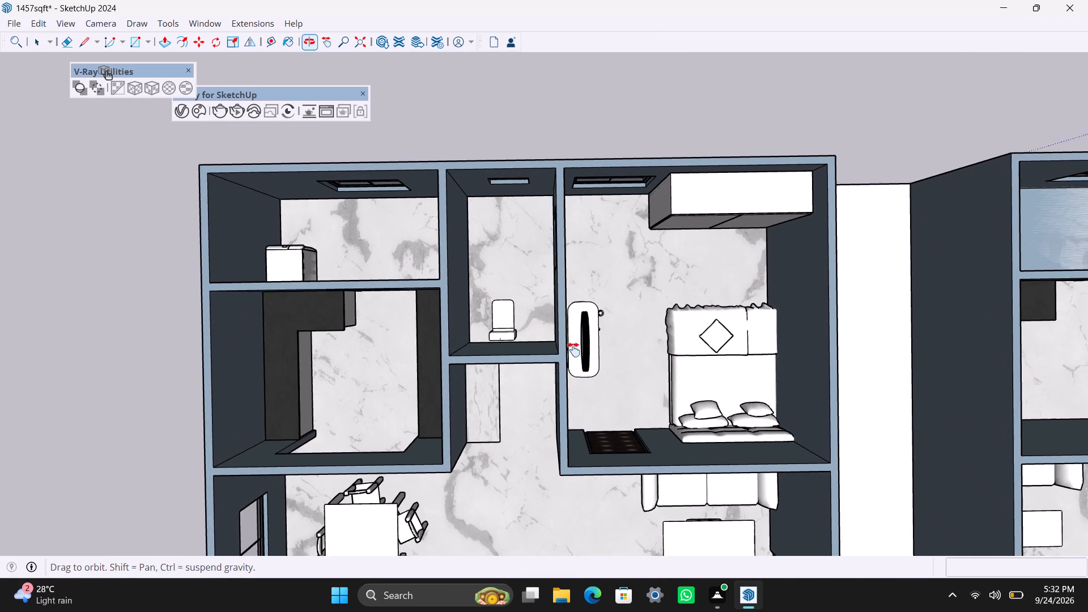
shift+middle_drag(573, 350, 615, 375)
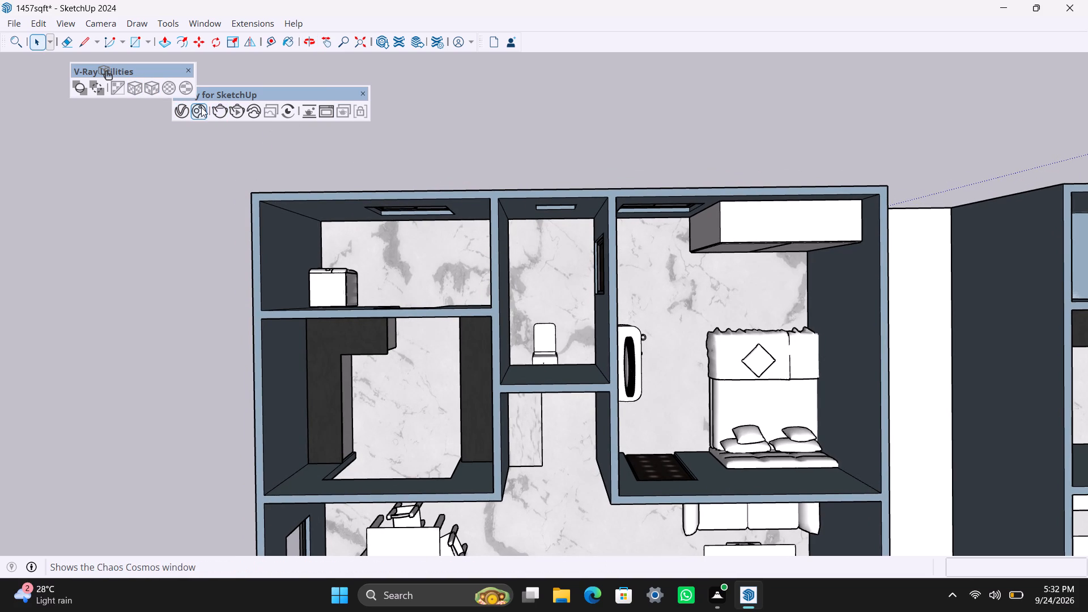
Draw a rectangle covering the floor of the first unit's bathroom beside the kitchen and utility room, from corner to corner.
middle_drag(581, 436, 579, 435)
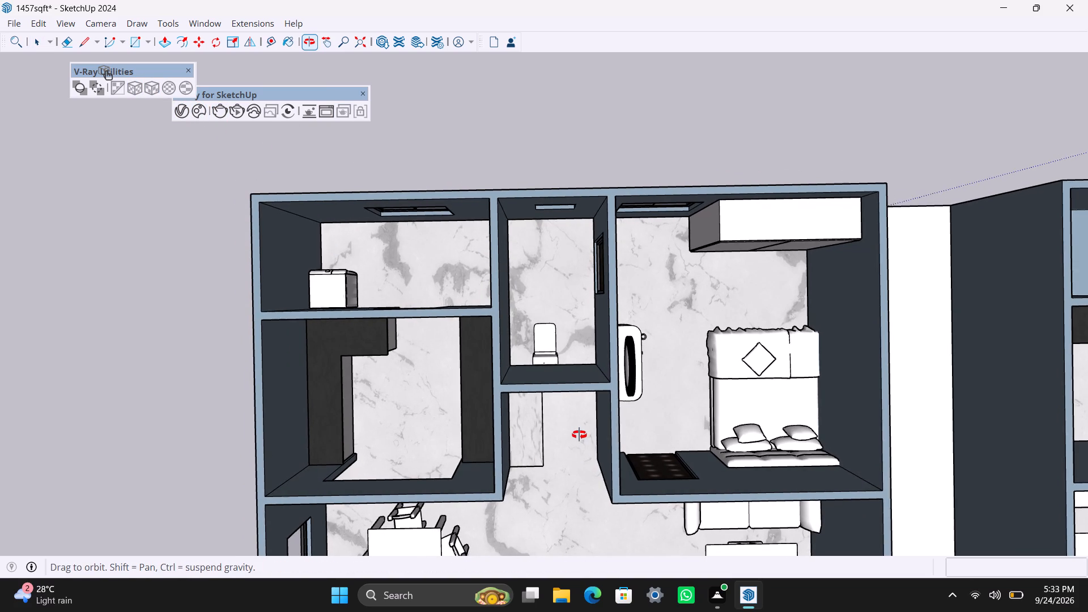
middle_drag(579, 435, 552, 440)
shift+middle_drag(641, 410, 568, 405)
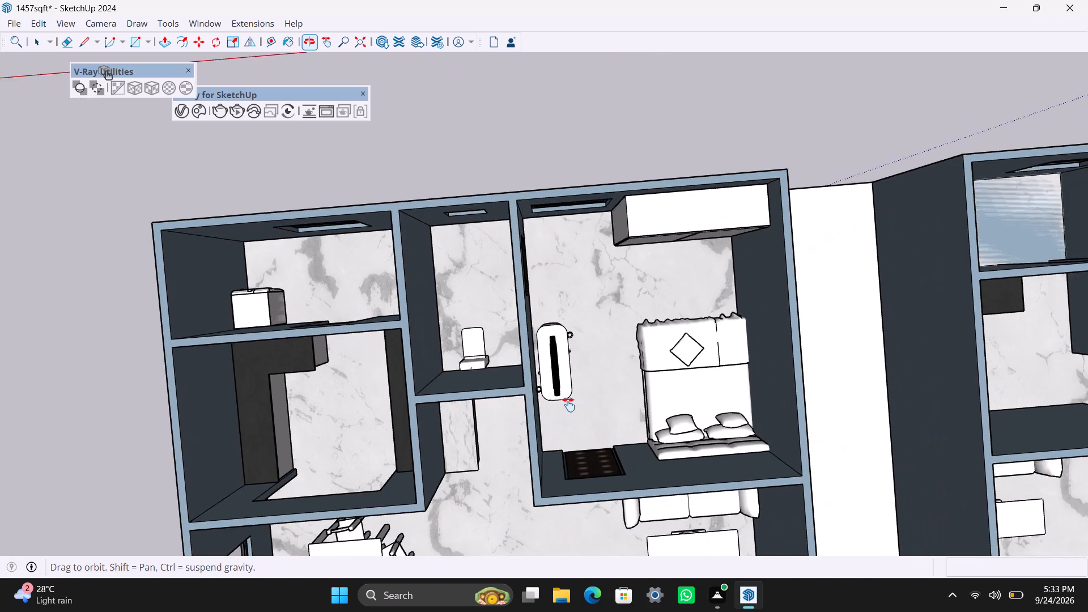
shift+middle_drag(568, 405, 647, 398)
scroll(546, 291, up, 2)
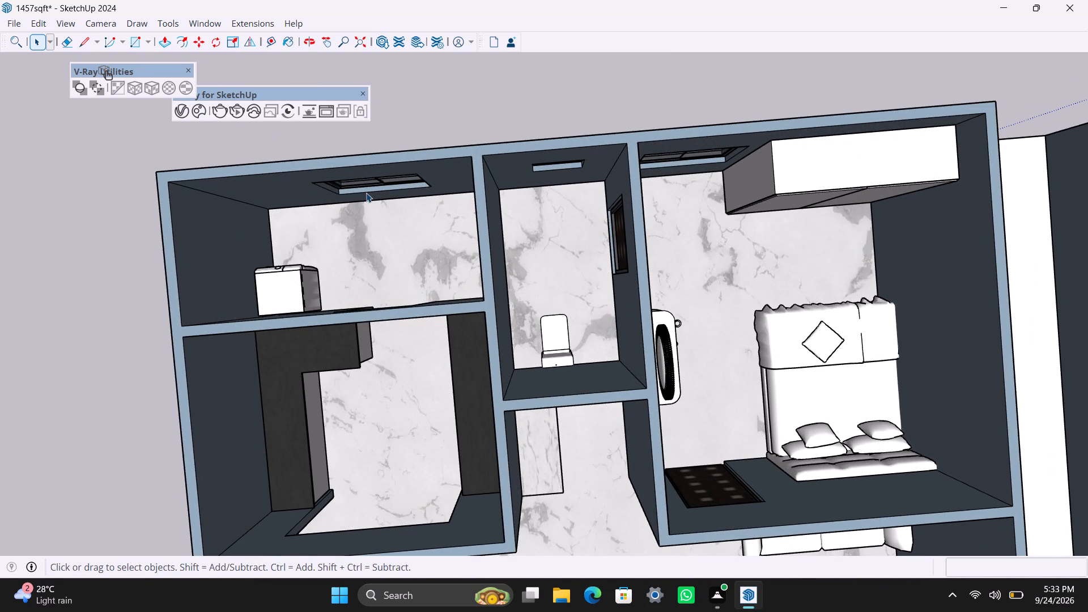
key(r)
drag(498, 190, 501, 200)
click(620, 361)
key(space)
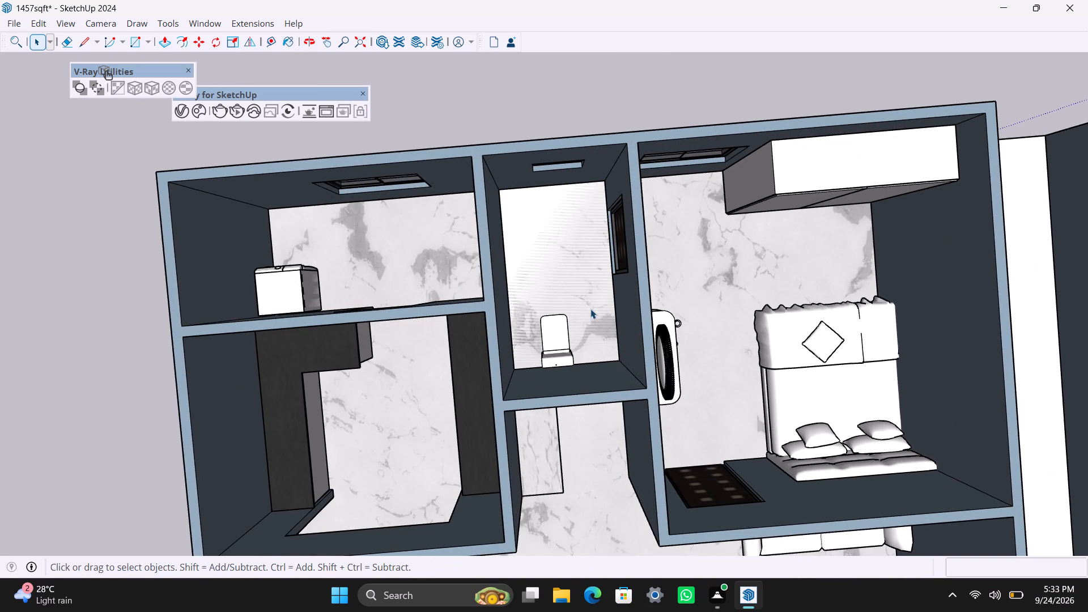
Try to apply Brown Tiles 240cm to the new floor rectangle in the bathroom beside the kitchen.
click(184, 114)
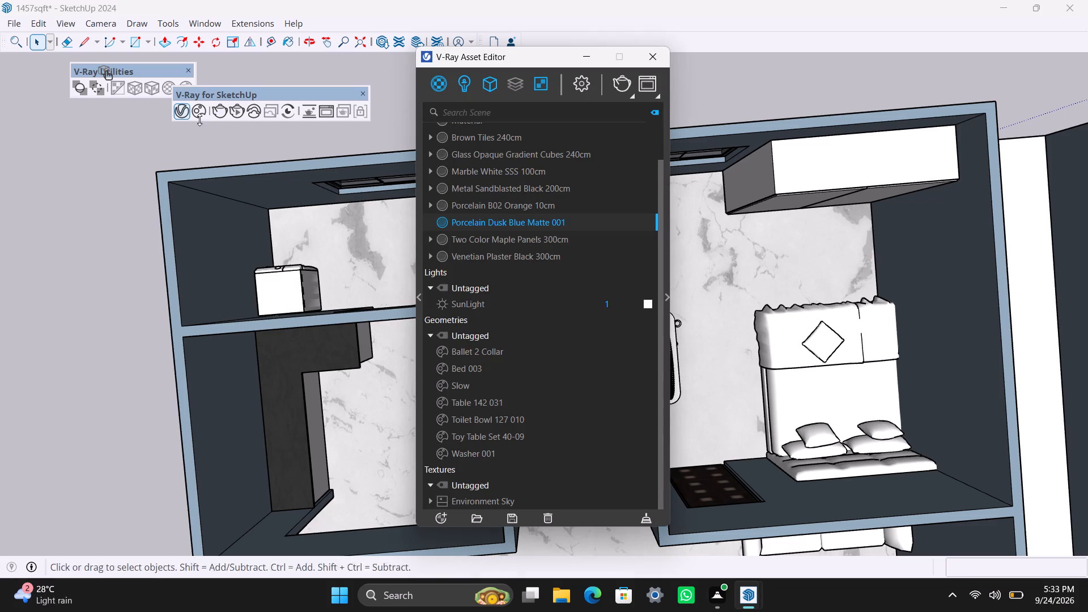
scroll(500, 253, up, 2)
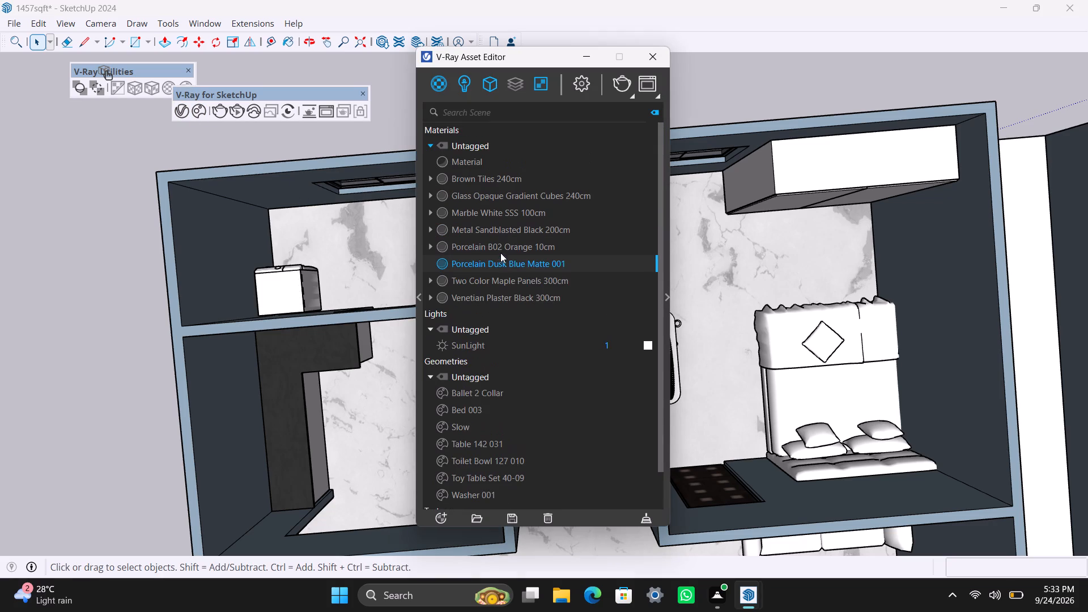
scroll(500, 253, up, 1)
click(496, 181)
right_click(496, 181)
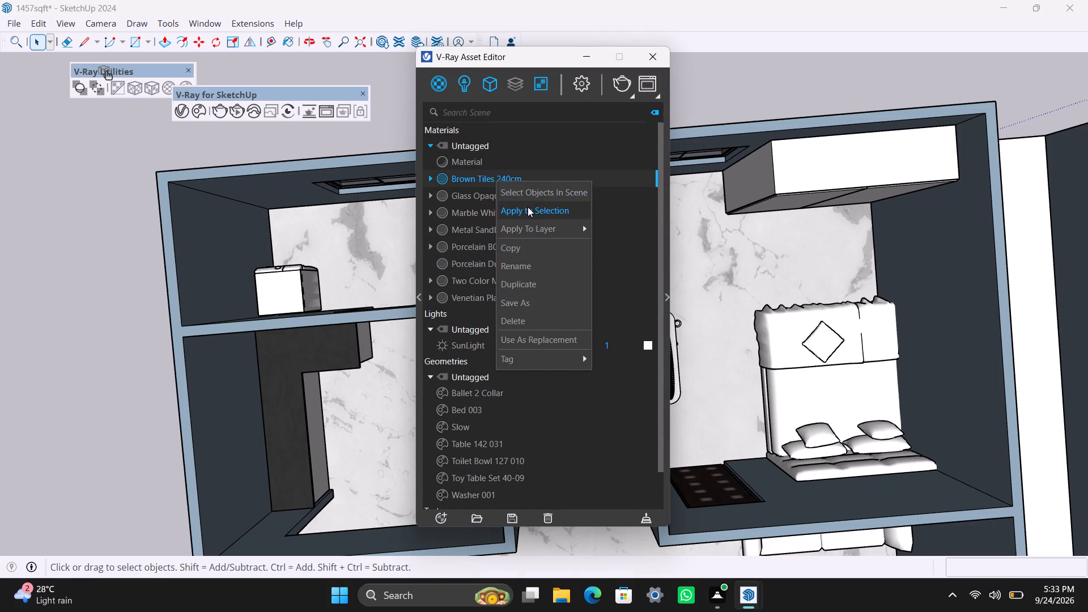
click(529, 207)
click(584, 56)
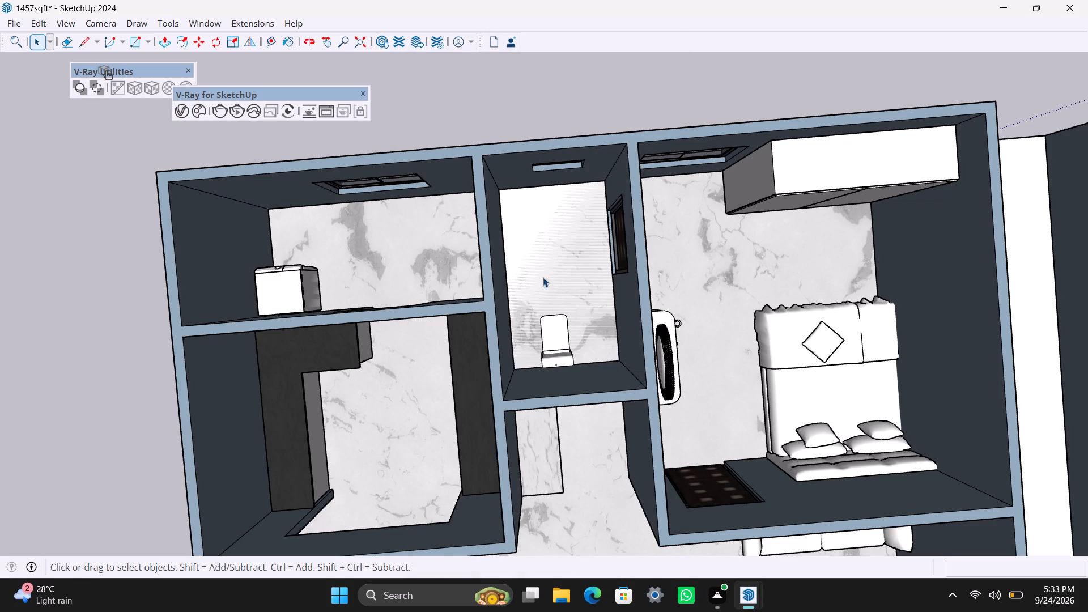
Push/pull the floor rectangle in the bathroom beside the kitchen by 0.1".
click(524, 229)
key(p)
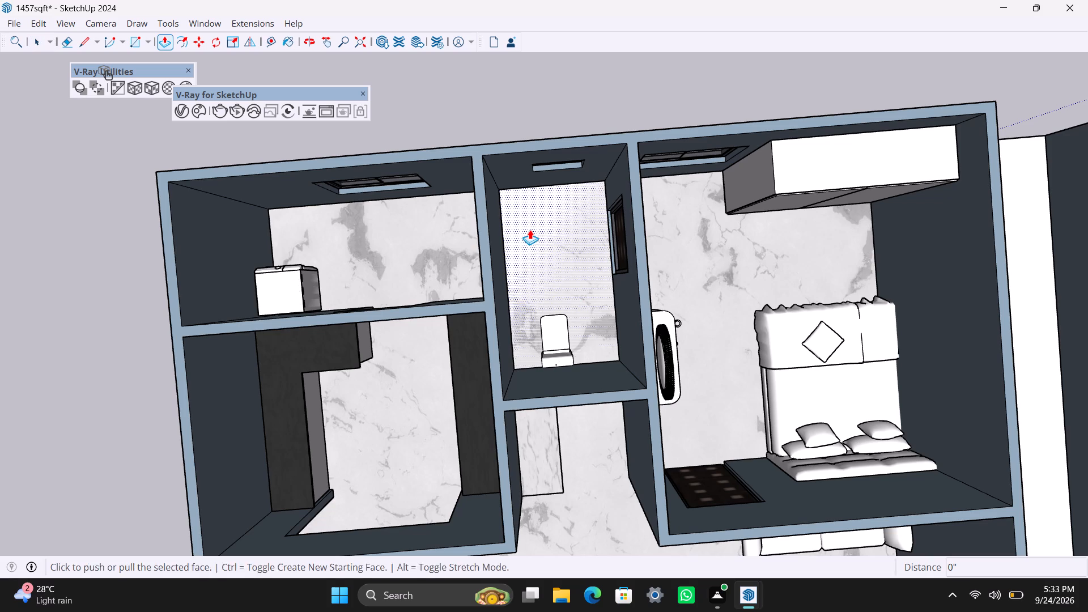
click(530, 229)
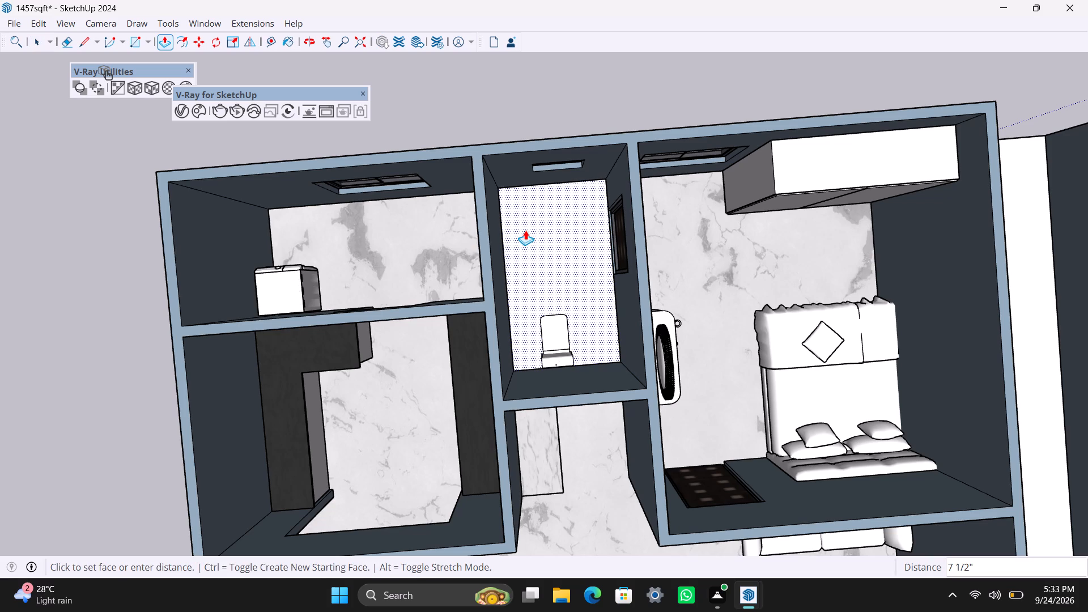
text(0.1")
key(Return)
key(space)
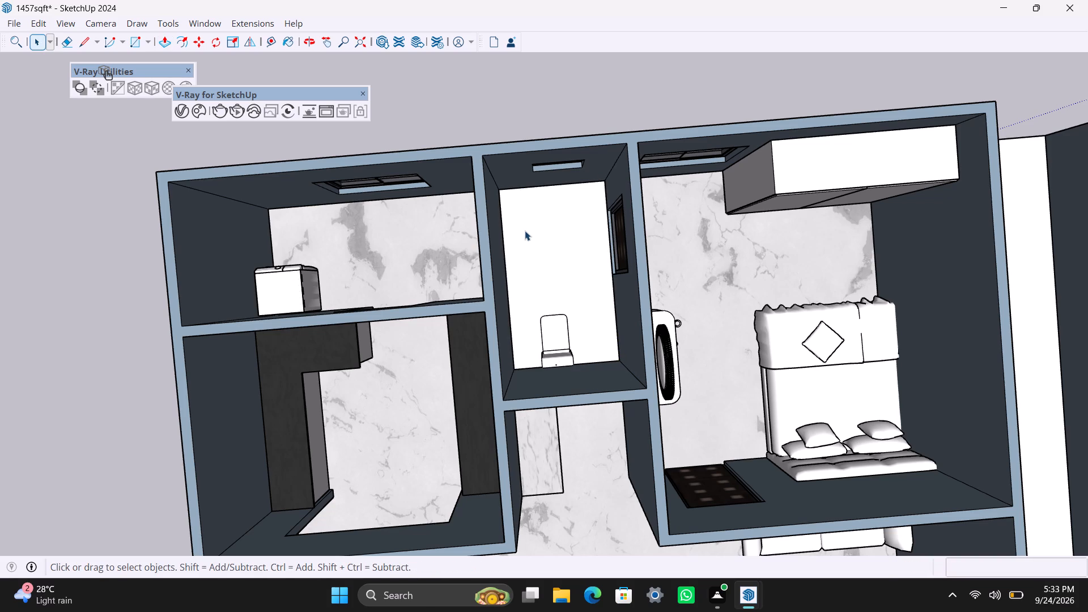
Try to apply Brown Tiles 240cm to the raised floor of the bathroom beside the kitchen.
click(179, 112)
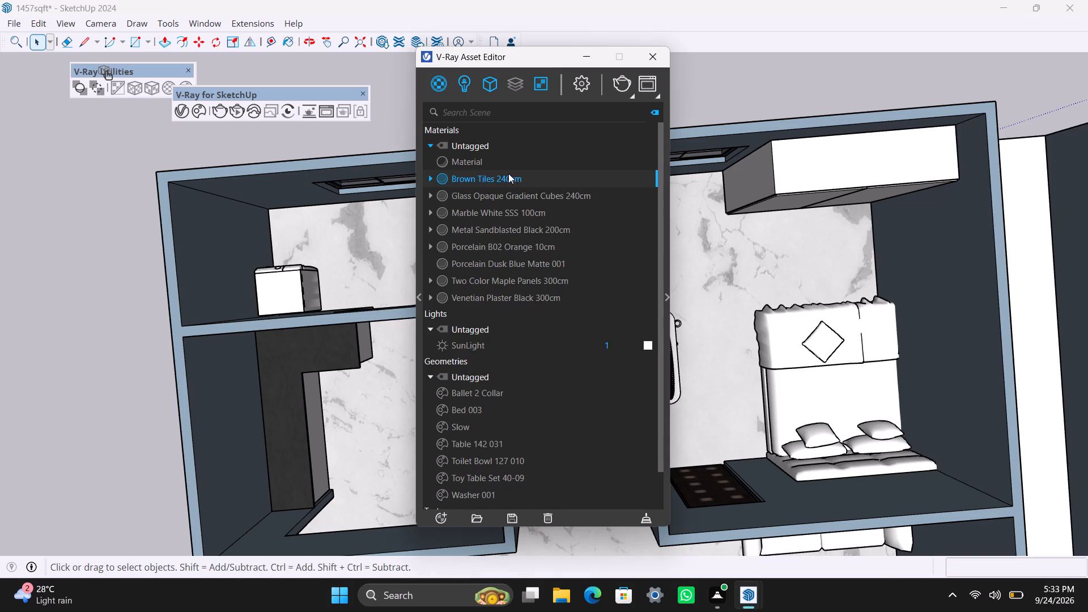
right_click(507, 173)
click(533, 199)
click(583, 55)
Apply Brown Tiles 240cm with tri-planar texture projection to the floor face of the bathroom beside the kitchen, and deselect it.
click(564, 276)
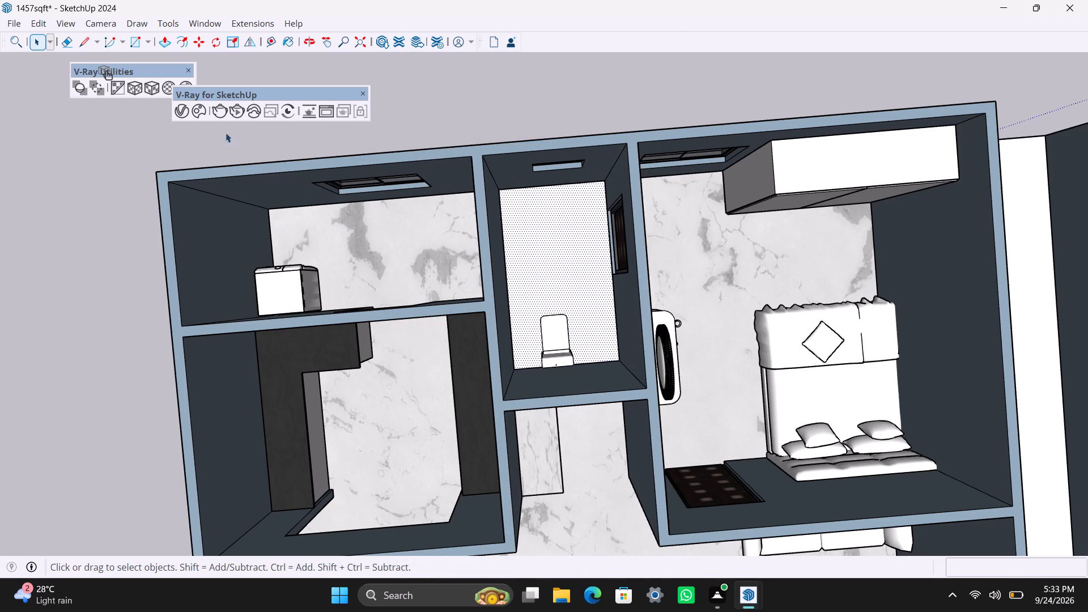
click(181, 110)
right_click(484, 178)
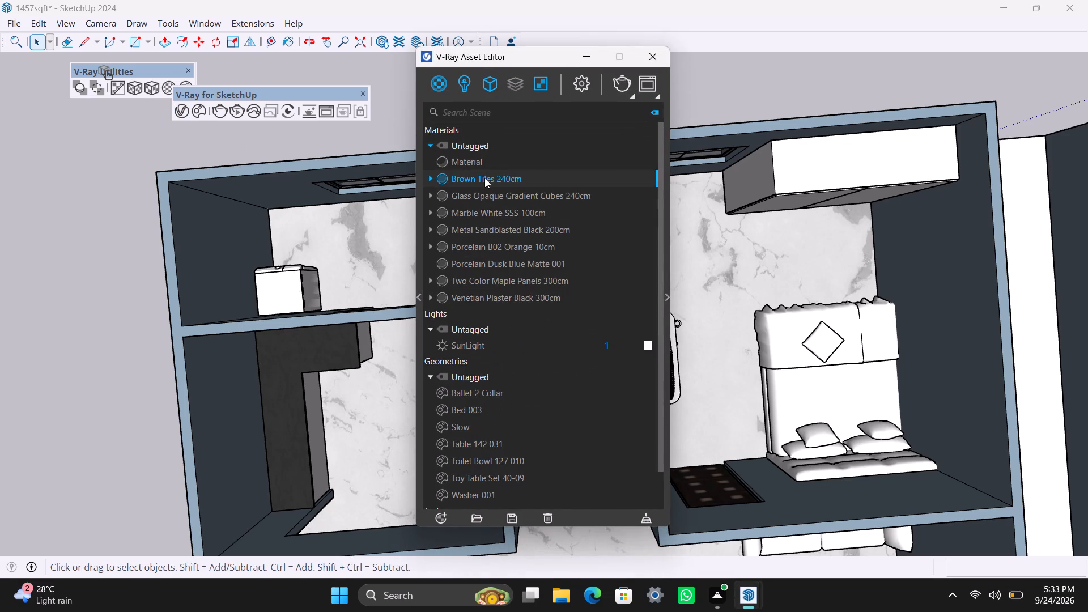
click(505, 203)
click(587, 59)
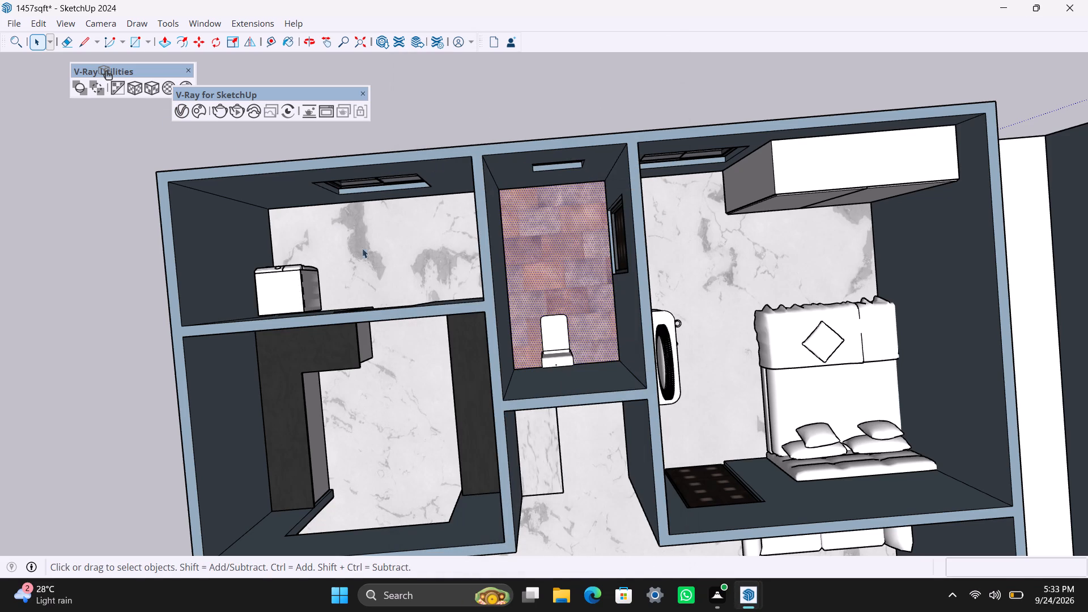
click(150, 83)
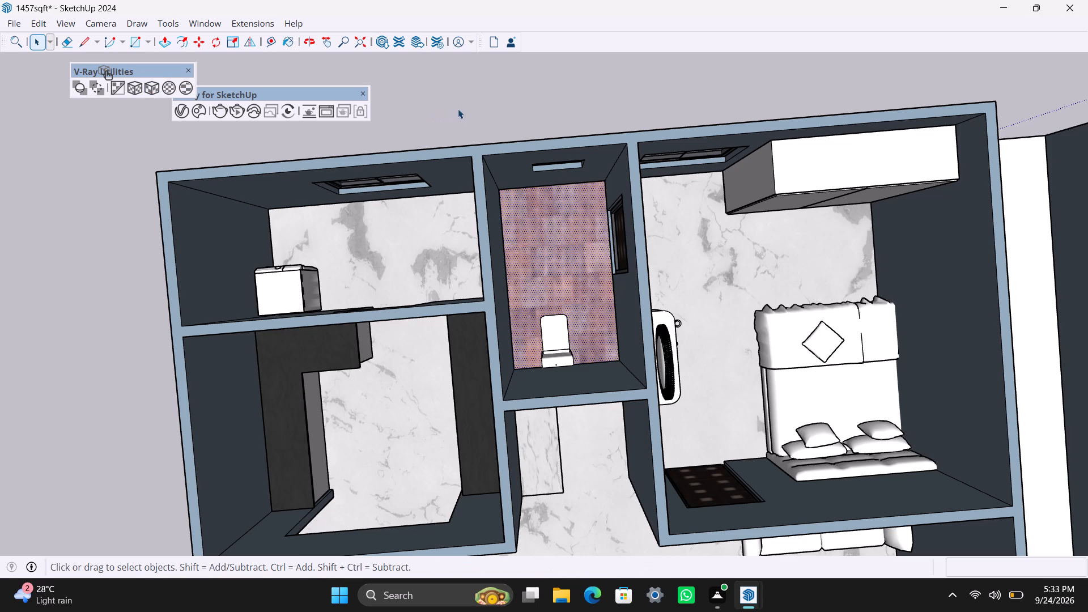
click(469, 107)
Draw a rectangle covering the floor of the same unit's other bathroom, located between the two bedrooms.
scroll(567, 382, down, 5)
scroll(652, 471, down, 4)
middle_drag(589, 481, 499, 441)
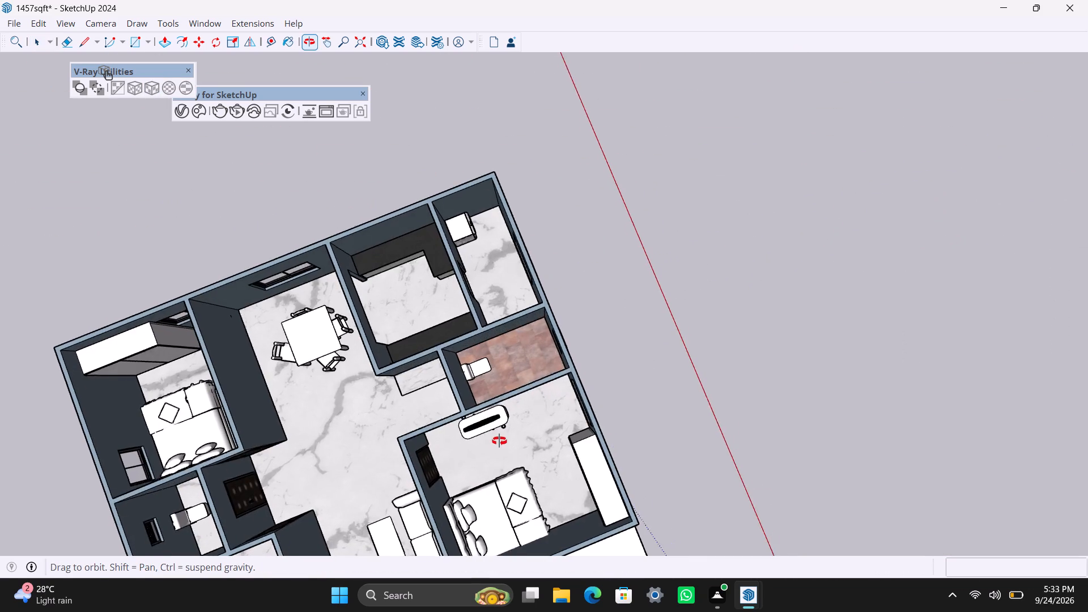
middle_drag(499, 441, 499, 437)
scroll(473, 447, down, 4)
shift+middle_drag(420, 456, 600, 304)
scroll(479, 335, up, 2)
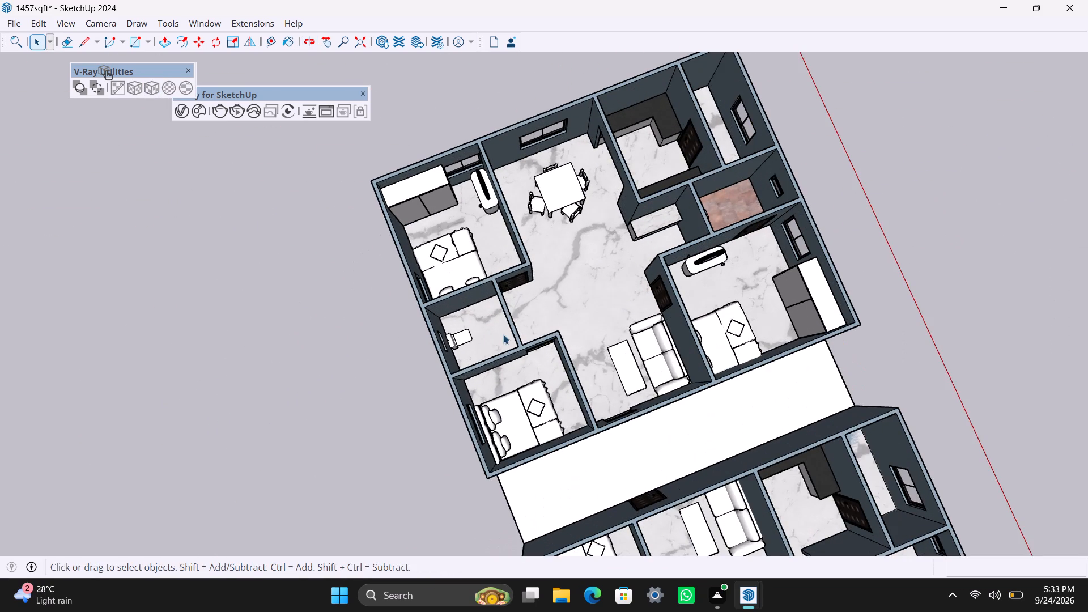
middle_drag(516, 340, 959, 322)
scroll(505, 371, up, 8)
middle_drag(581, 399, 515, 427)
scroll(504, 369, up, 1)
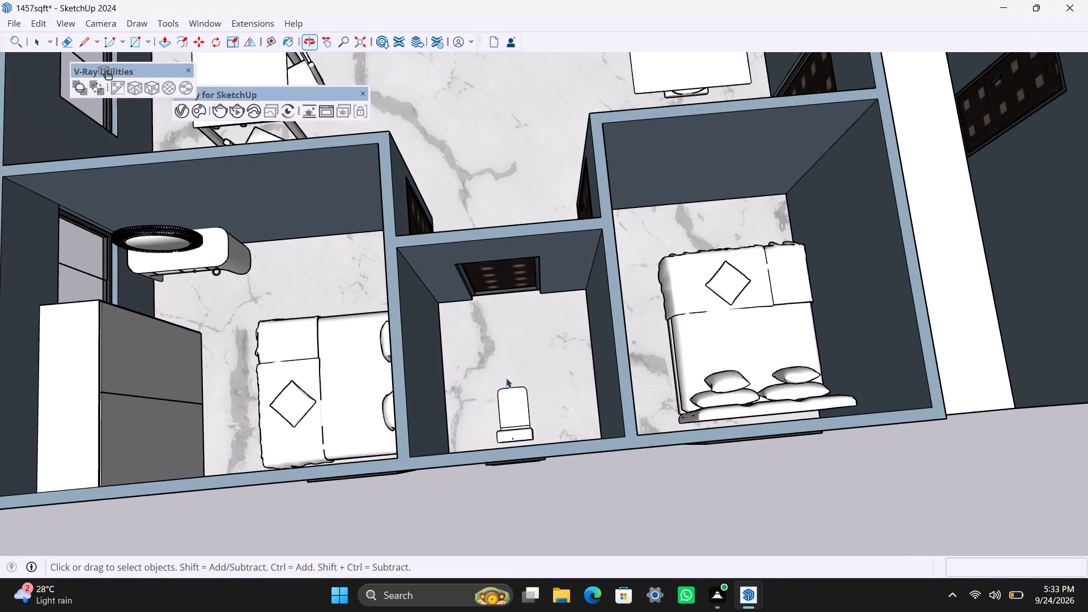
middle_drag(511, 392, 512, 410)
scroll(511, 381, up, 3)
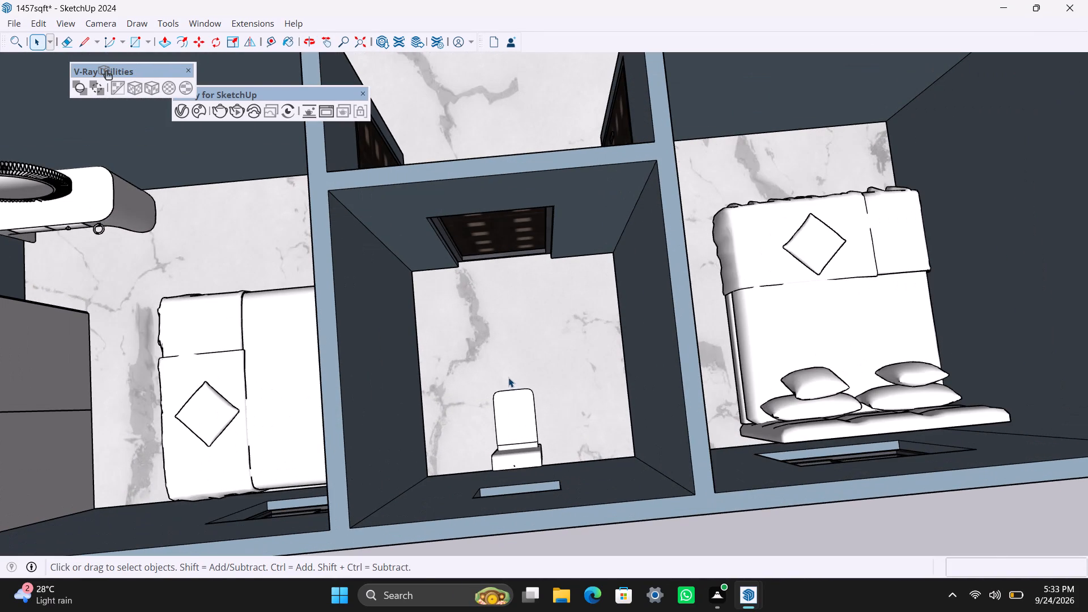
key(r)
click(416, 269)
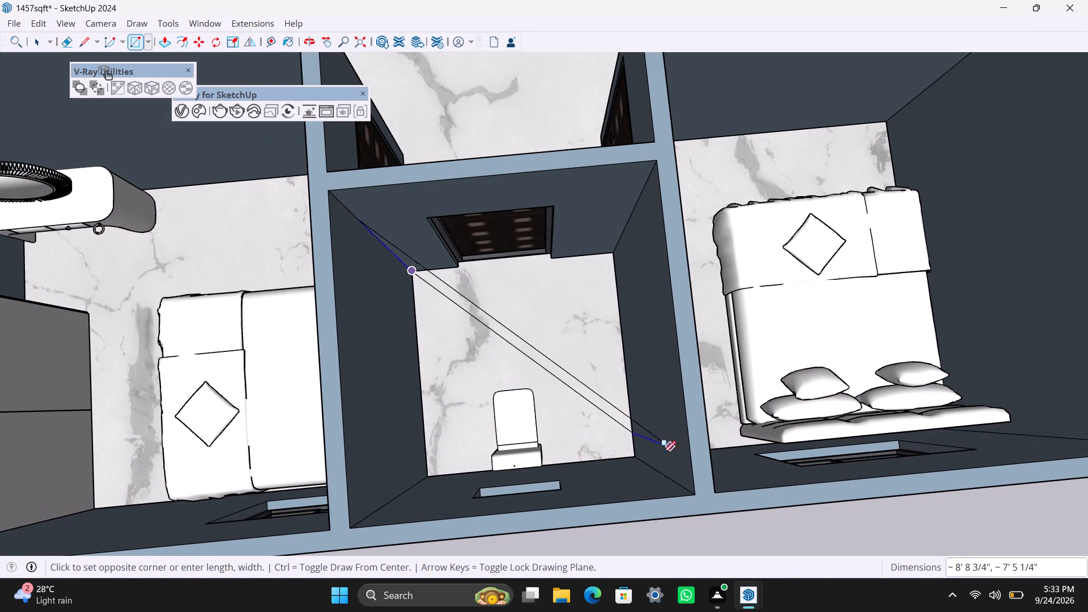
click(632, 460)
key(space)
Push/pull the floor rectangle in the bathroom between the two bedrooms by 0.1".
click(595, 382)
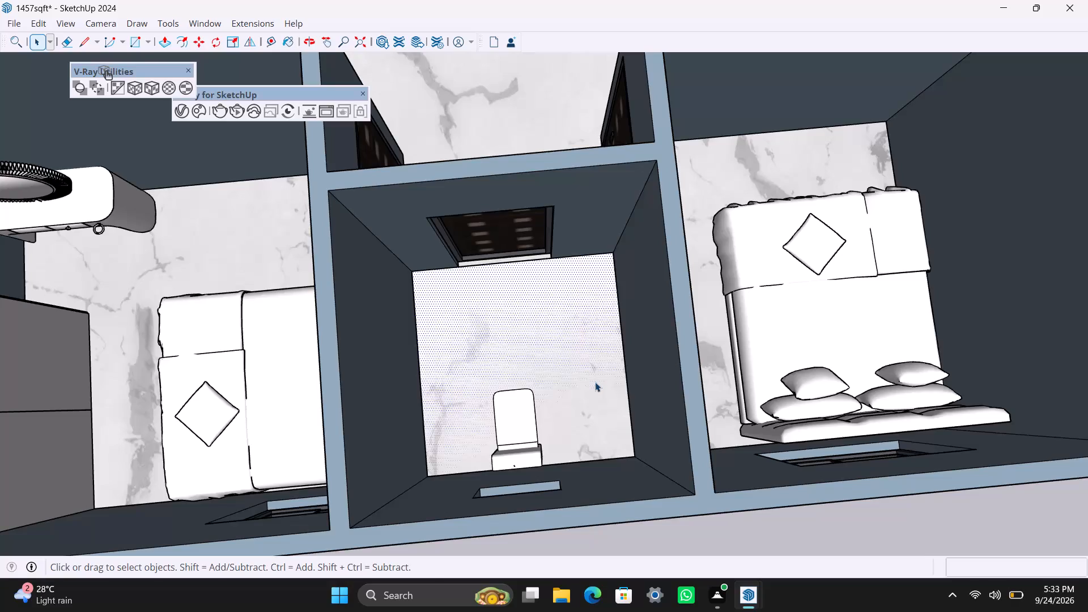
key(p)
click(594, 382)
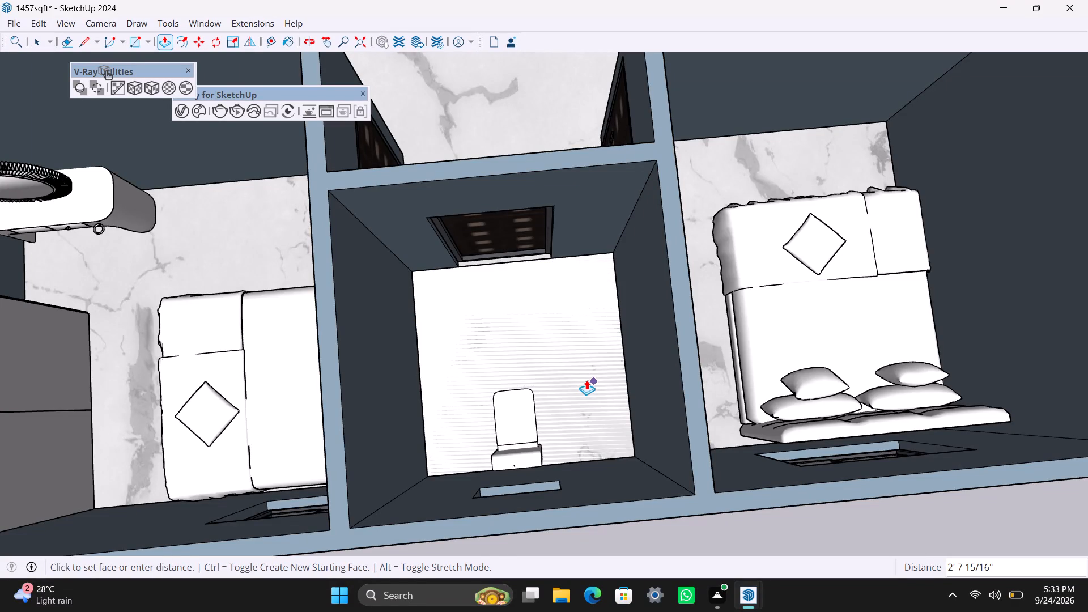
text(0.1")
key(Return)
key(space)
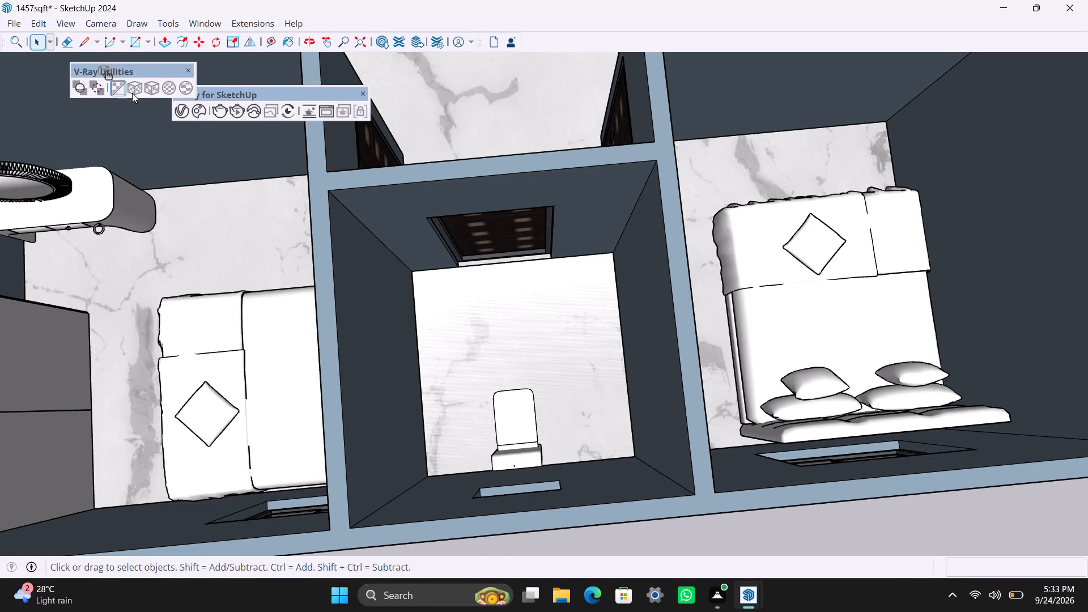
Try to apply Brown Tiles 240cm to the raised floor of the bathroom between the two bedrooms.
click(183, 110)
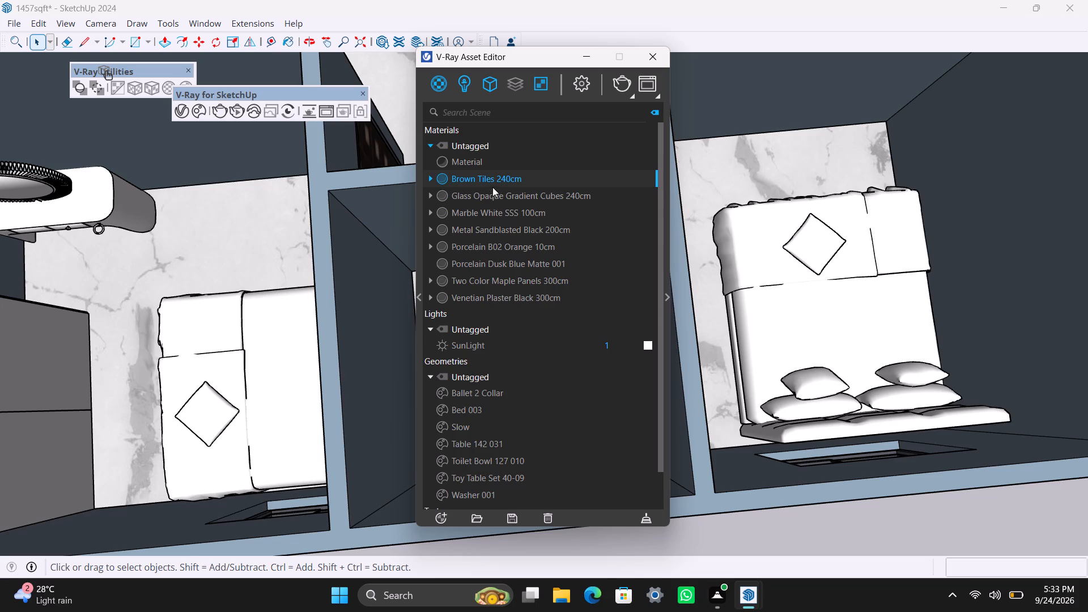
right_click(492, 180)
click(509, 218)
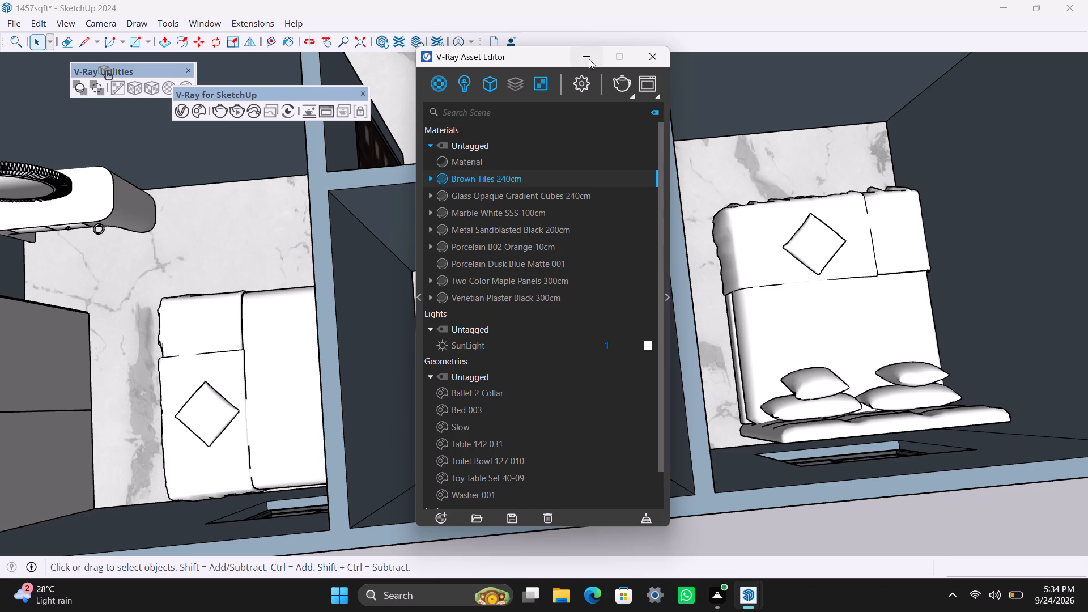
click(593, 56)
Apply Brown Tiles 240cm with tri-planar texture projection to the floor face of the bathroom between the two bedrooms.
click(524, 370)
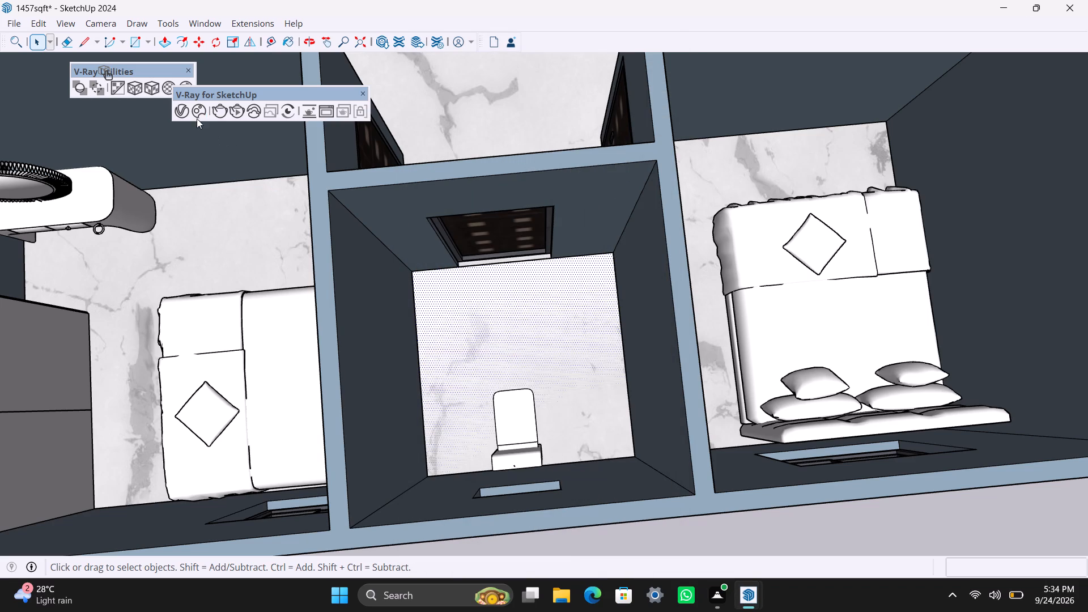
click(184, 108)
right_click(525, 175)
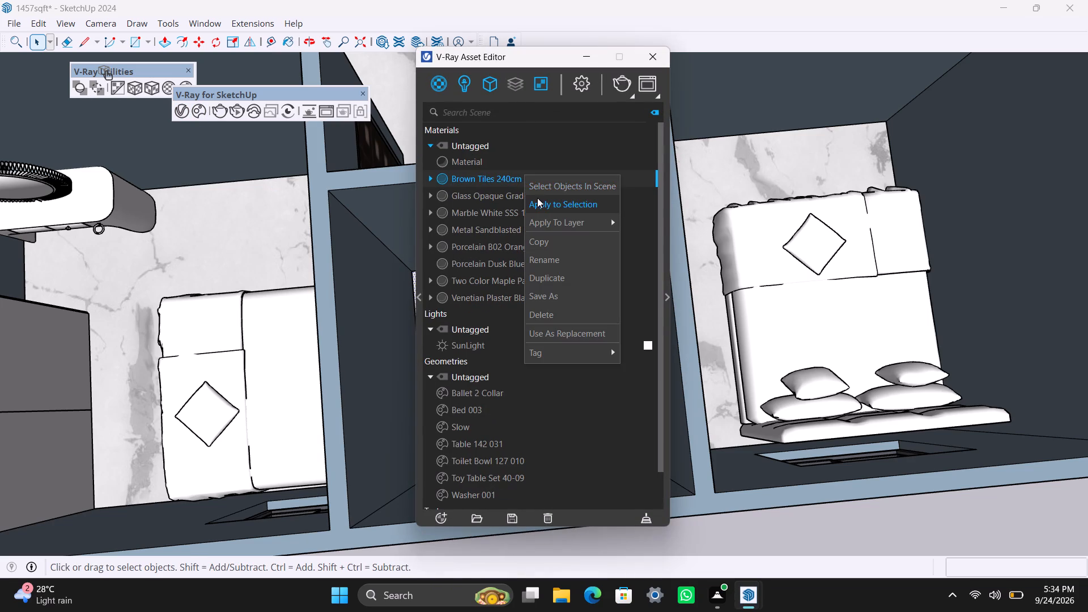
click(537, 198)
click(593, 62)
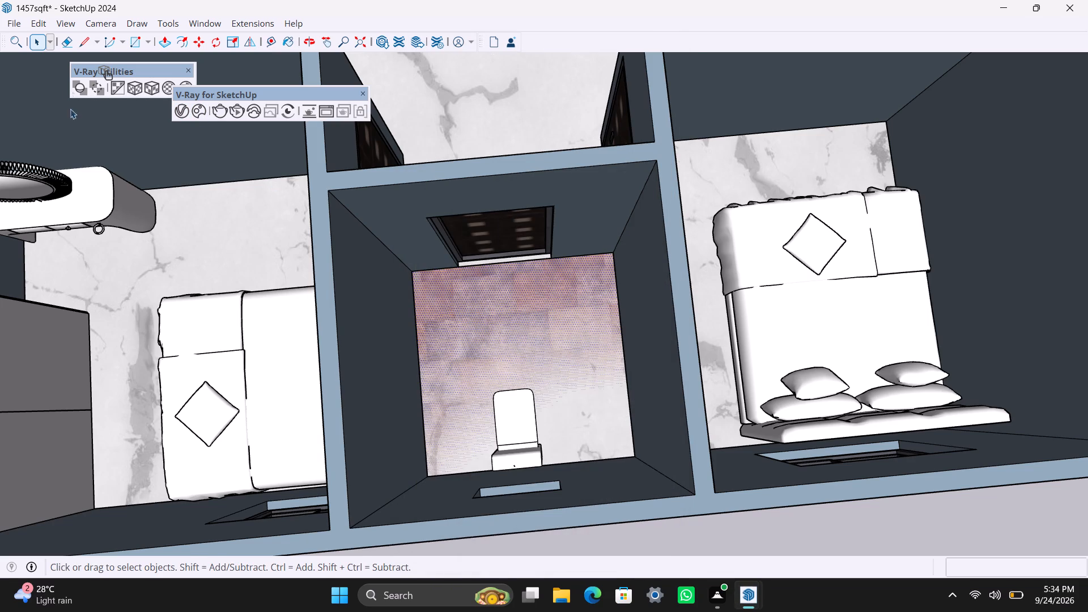
click(150, 85)
click(560, 347)
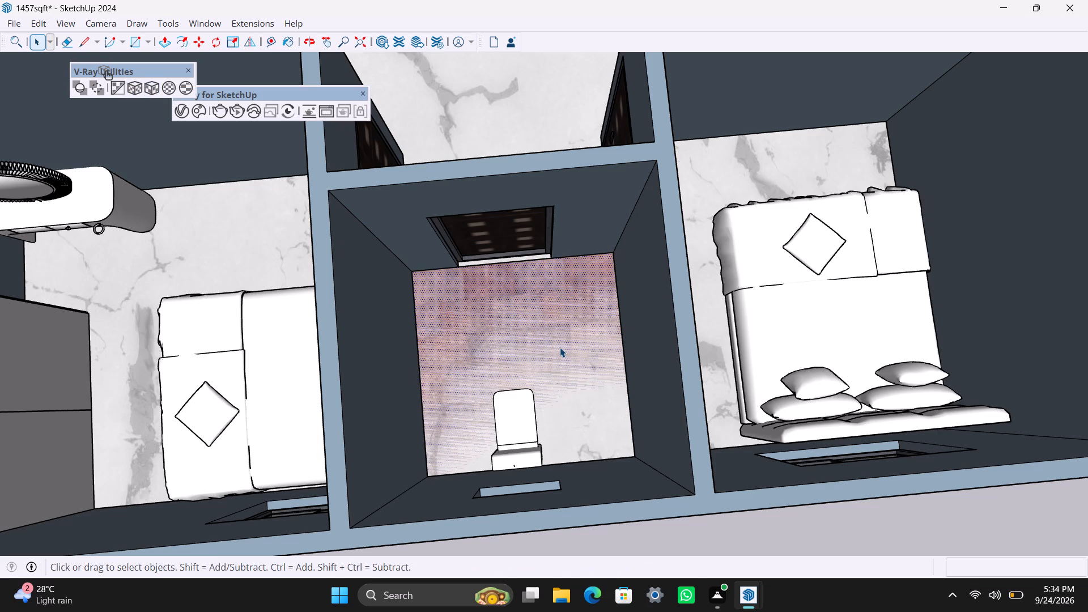
Push/pull the tiled floor of the bathroom between the two bedrooms by 0.1" and deselect it.
key(p)
click(559, 347)
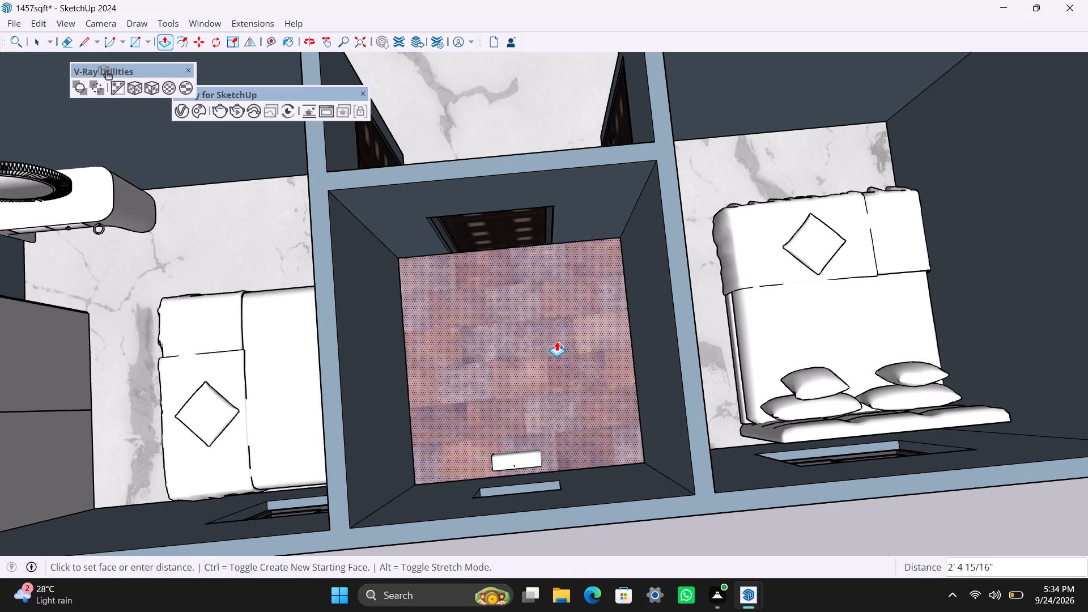
text(0.1")
key(Return)
key(space)
scroll(595, 511, down, 3)
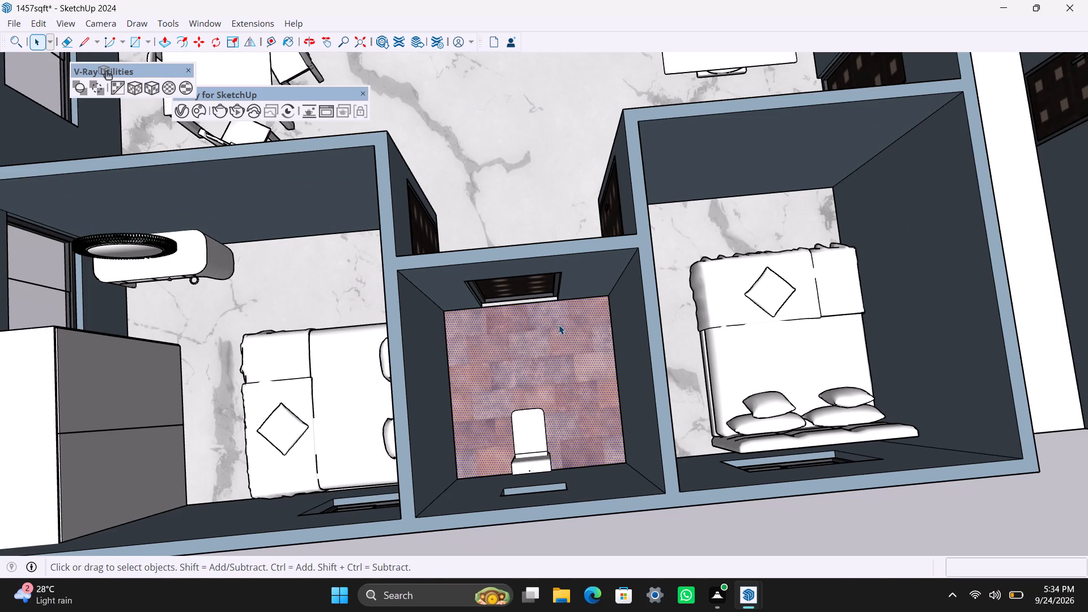
click(469, 172)
Draw a rectangle covering the floor of the other unit's bathroom, located beside the kitchen.
scroll(579, 433, down, 9)
middle_drag(593, 424, 557, 437)
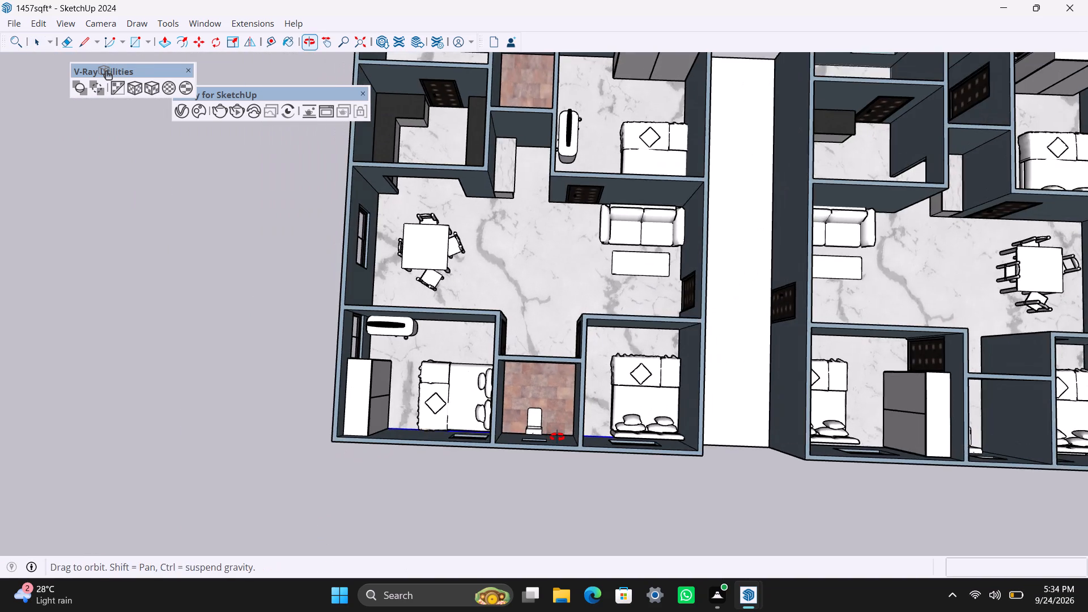
middle_drag(557, 437, 557, 437)
scroll(587, 361, down, 4)
middle_drag(590, 362, 300, 415)
scroll(637, 372, up, 2)
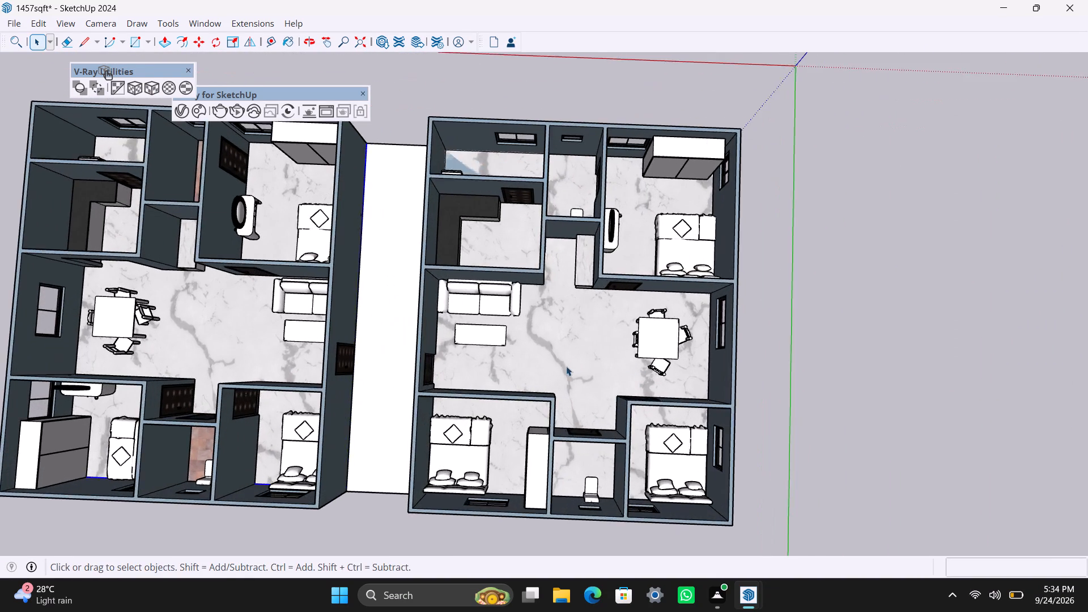
middle_drag(577, 373, 601, 452)
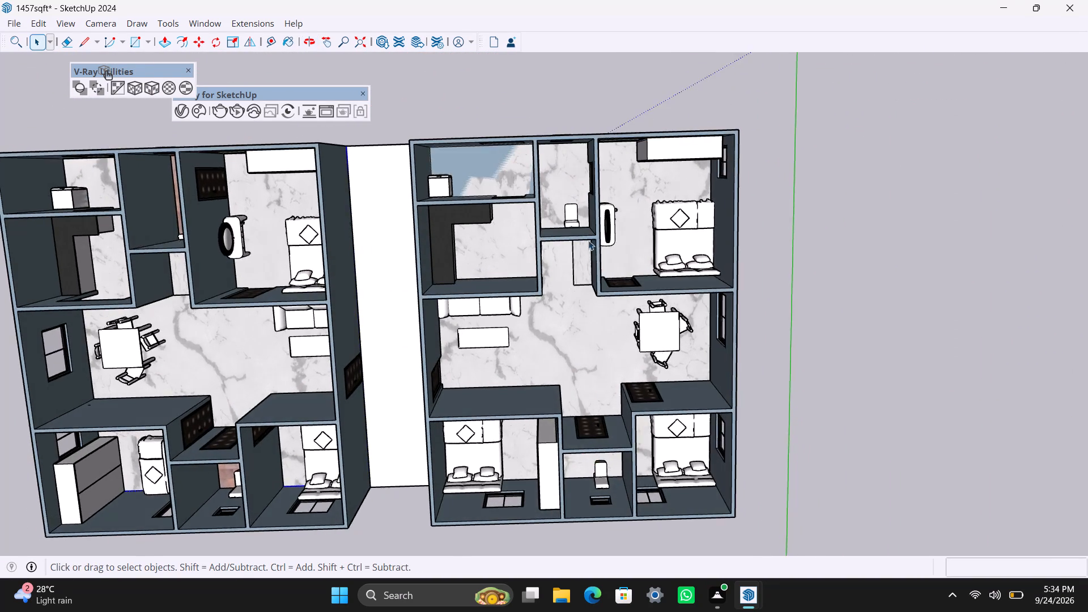
scroll(588, 240, up, 6)
shift+middle_drag(560, 215, 550, 328)
scroll(546, 315, up, 2)
middle_drag(529, 311, 526, 287)
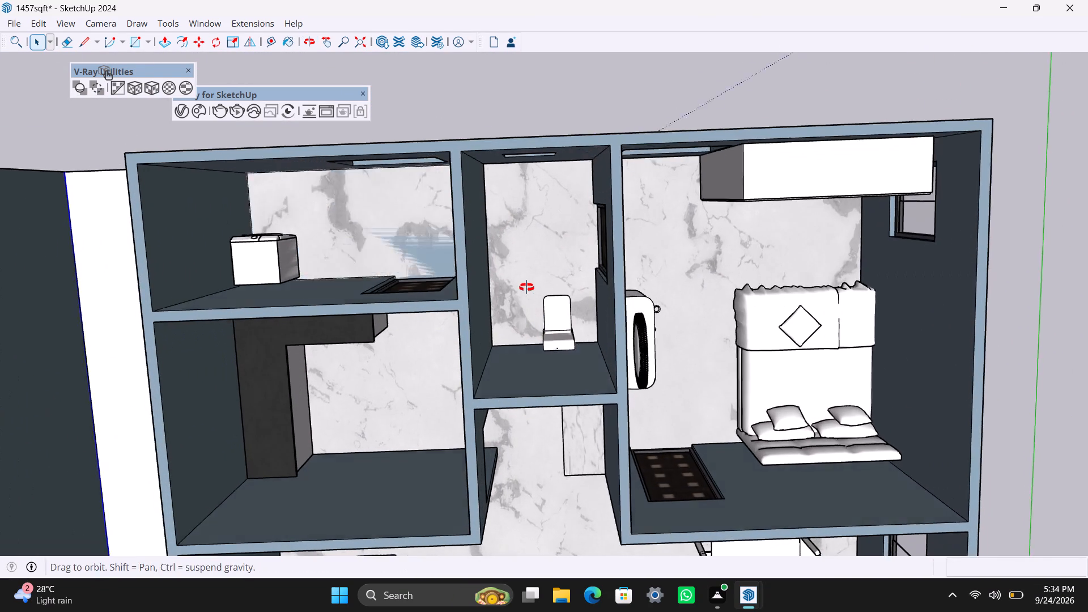
middle_drag(526, 287, 526, 287)
scroll(529, 287, up, 3)
shift+middle_drag(532, 294, 542, 283)
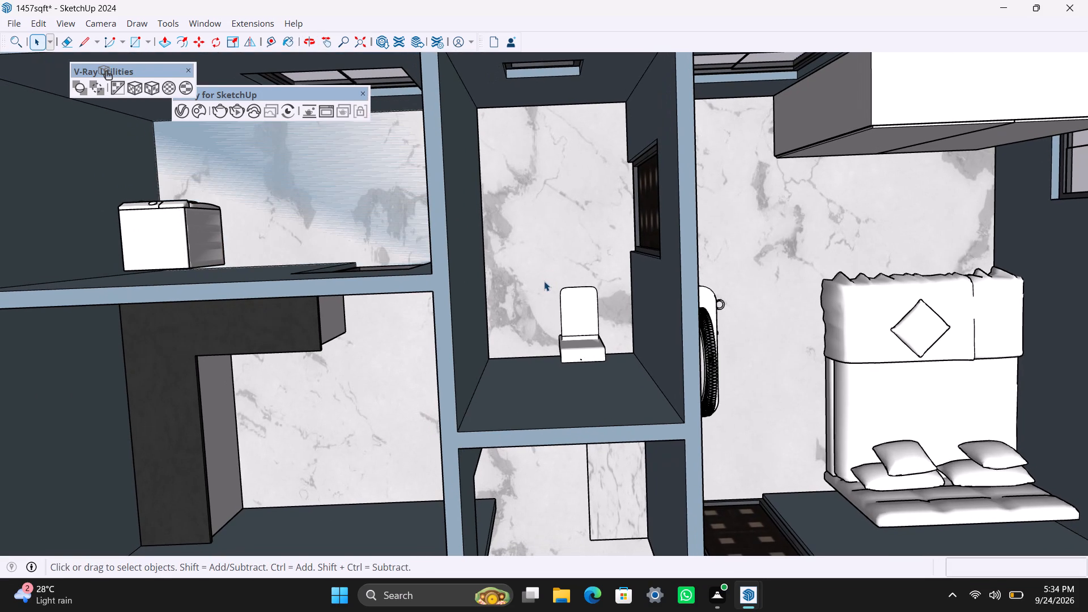
key(r)
click(482, 108)
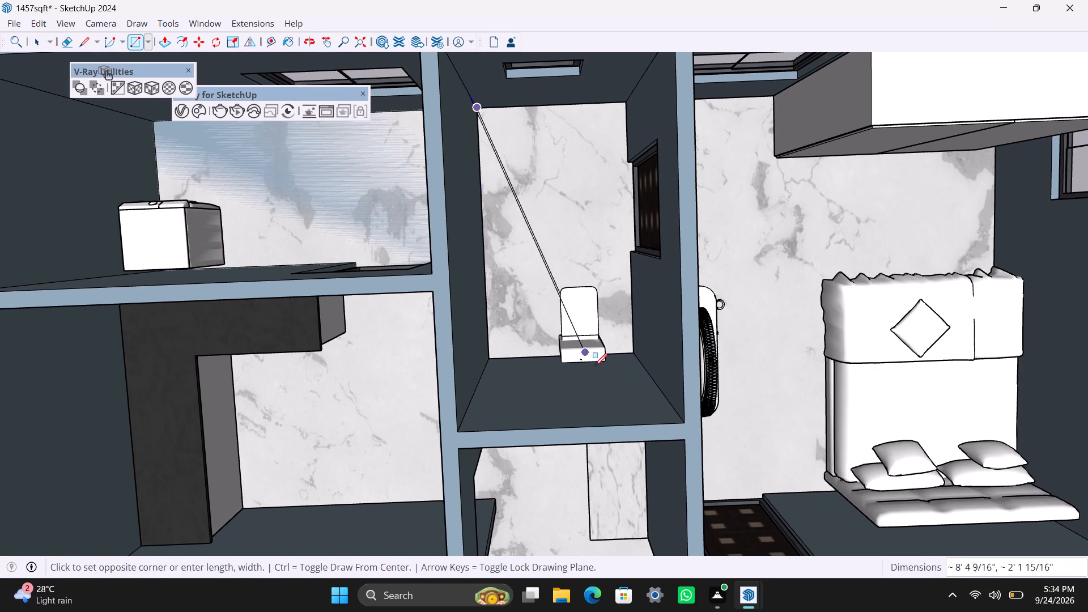
click(632, 354)
key(space)
Apply Brown Tiles 240cm to the floor rectangle in the second unit's bathroom beside the kitchen.
double_click(578, 246)
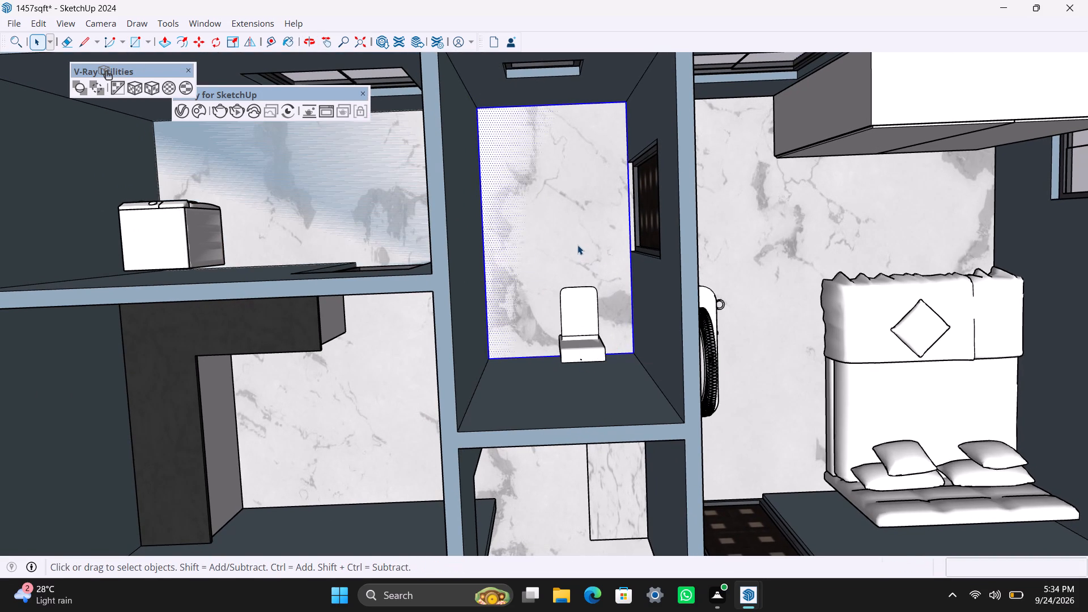
click(567, 210)
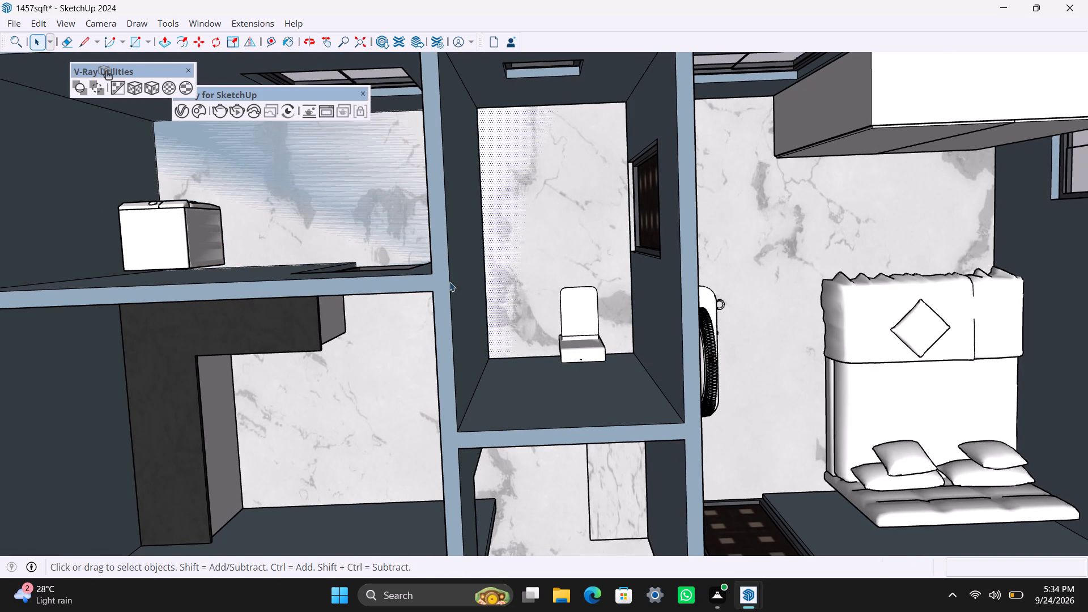
click(189, 107)
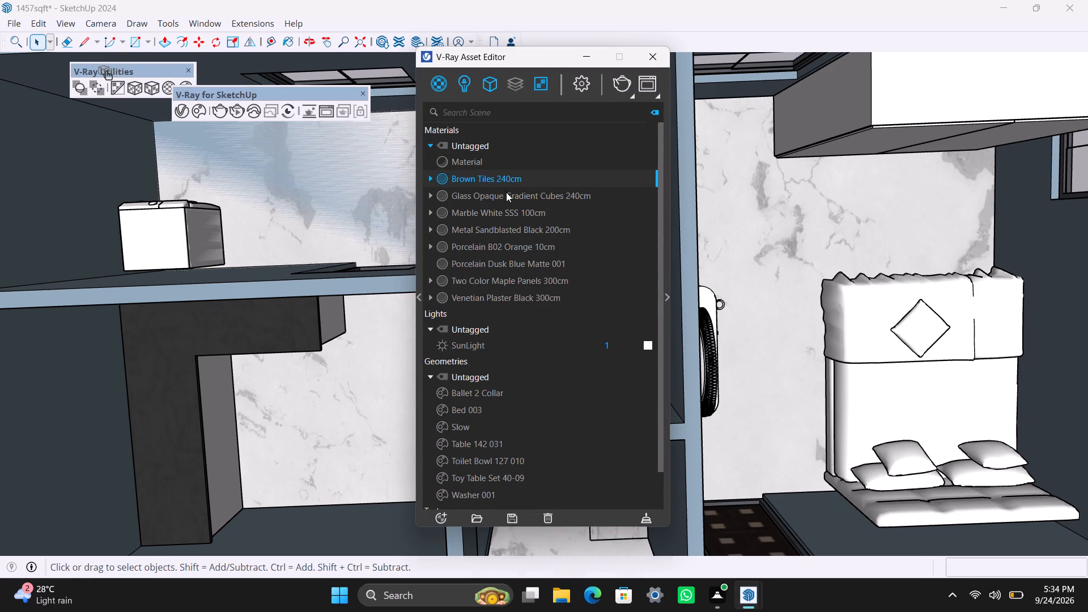
right_click(501, 184)
click(521, 206)
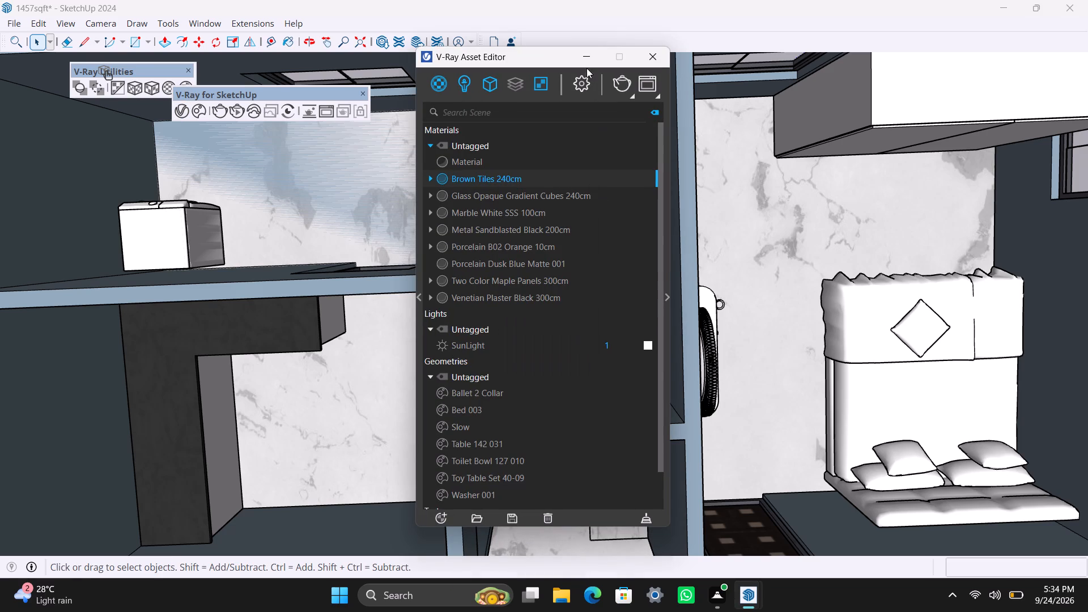
click(586, 58)
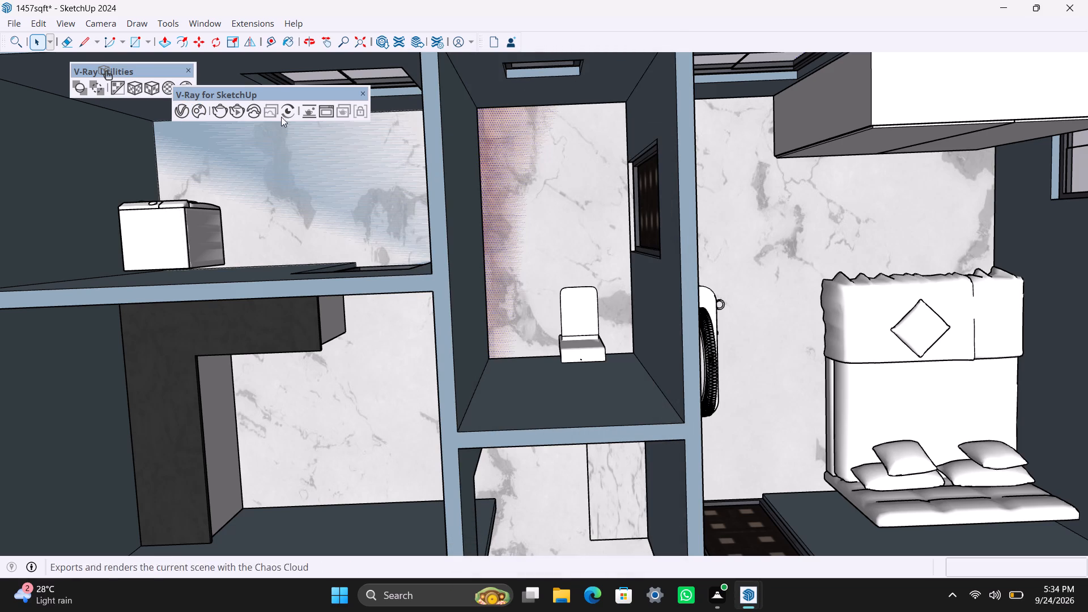
Push/pull the tiled floor of the second unit's bathroom beside the kitchen by 0.1".
key(p)
click(566, 213)
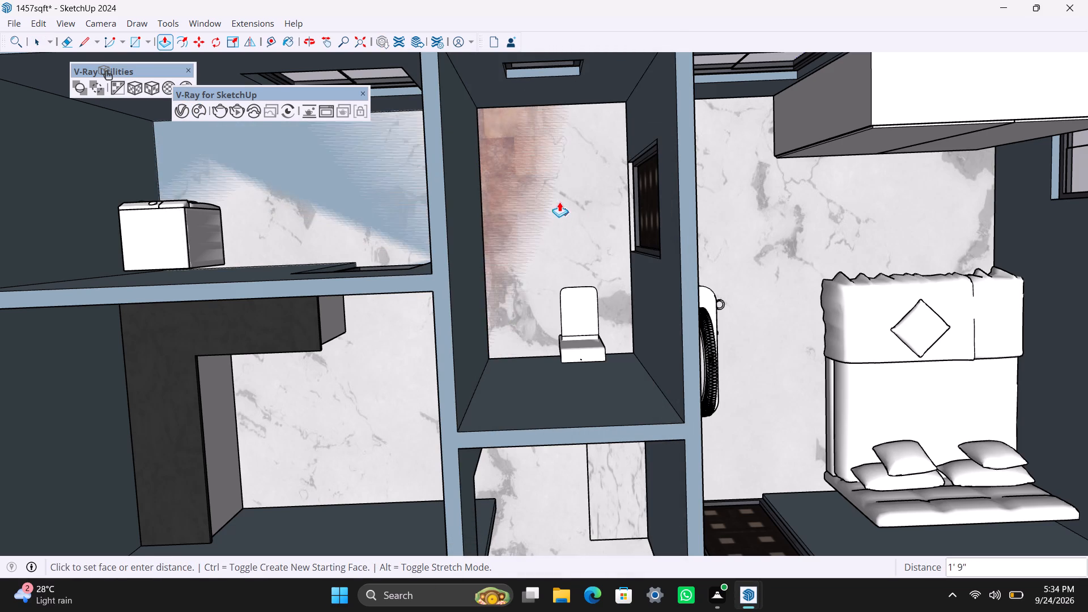
text(0.1")
key(Return)
key(space)
Draw a rectangle covering the floor of the second unit's other bathroom, located between the two bedrooms.
scroll(656, 446, down, 11)
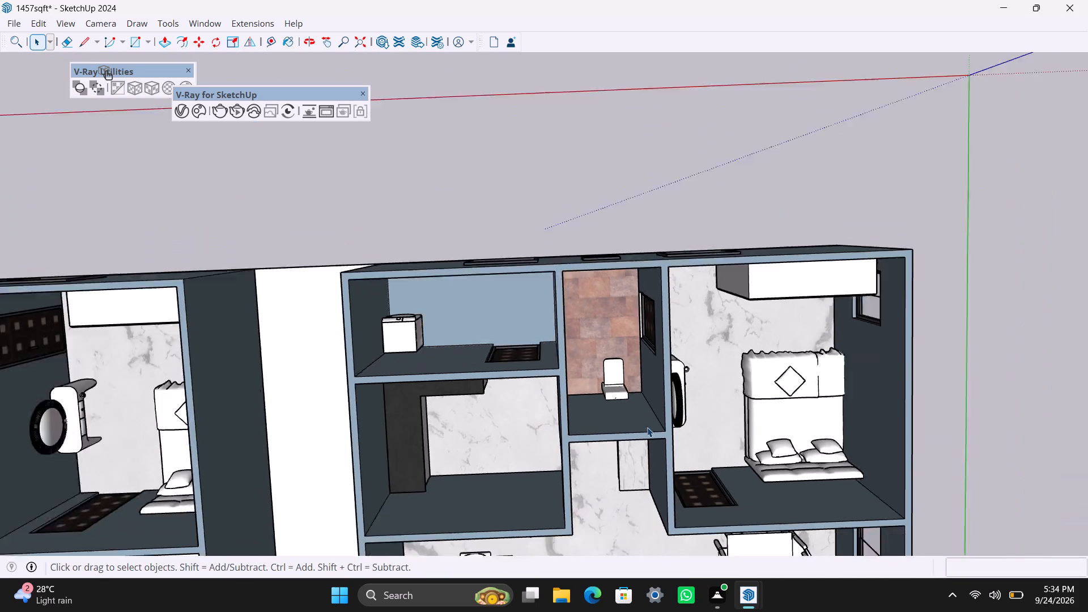
shift+middle_drag(657, 475, 617, 233)
scroll(644, 348, down, 3)
middle_drag(526, 377, 504, 308)
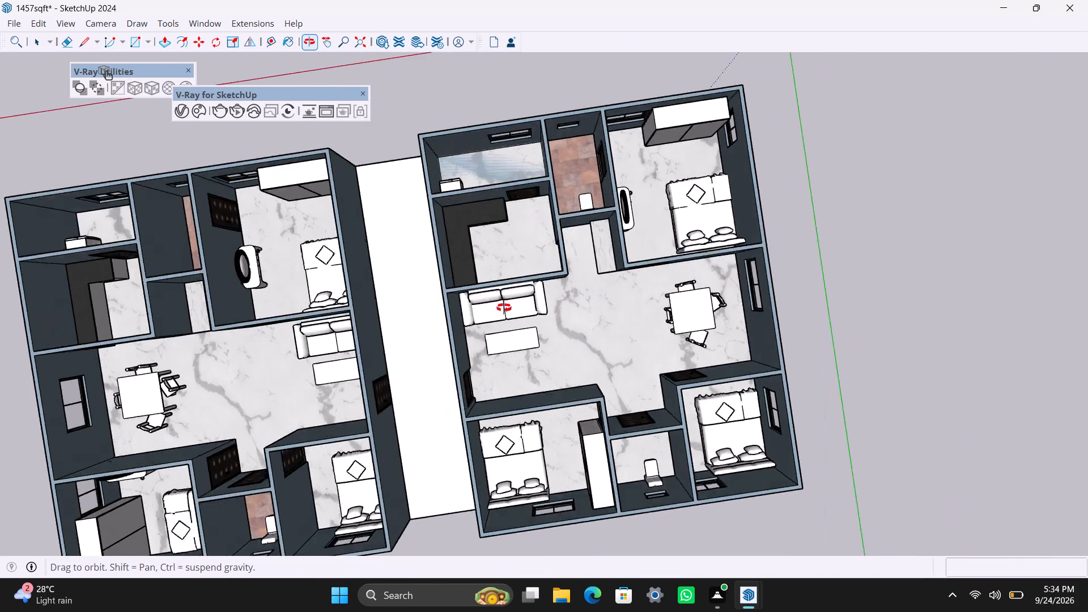
middle_drag(504, 308, 467, 287)
scroll(788, 493, up, 3)
middle_drag(779, 528, 712, 435)
scroll(627, 405, up, 2)
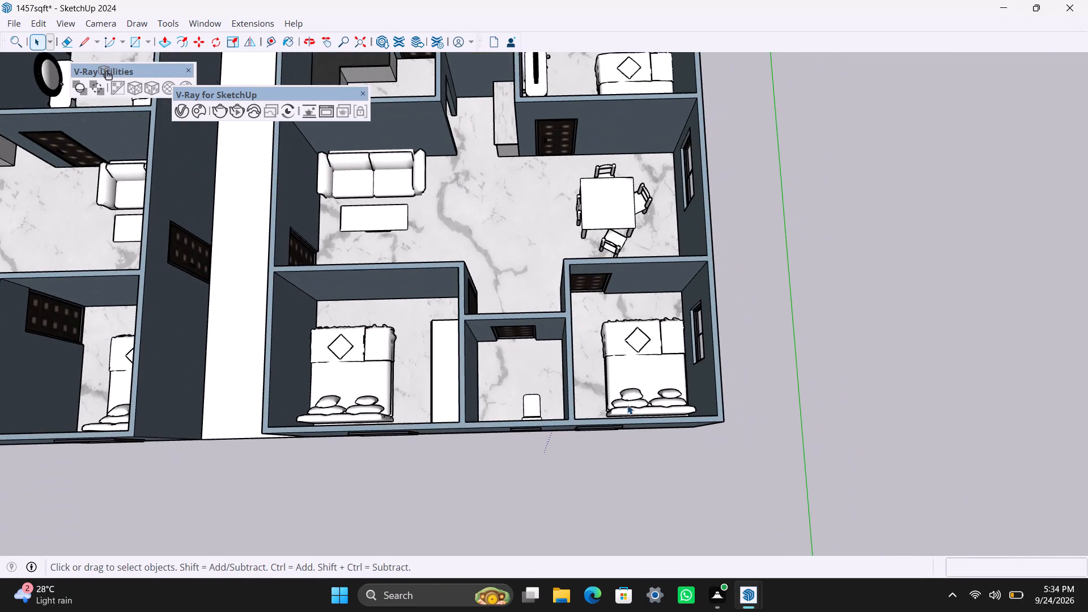
middle_drag(539, 413, 617, 472)
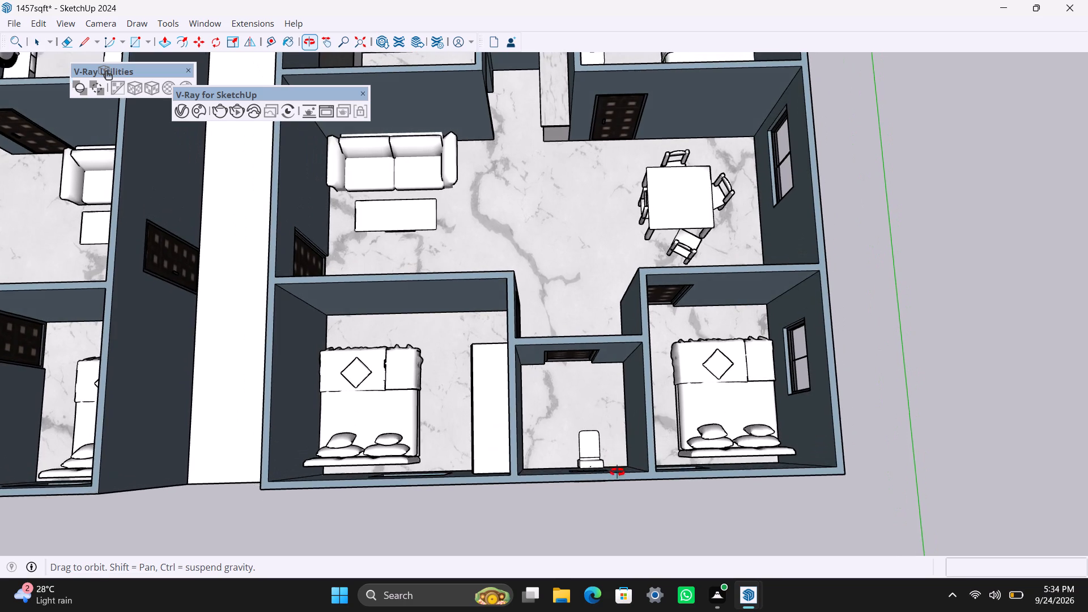
middle_drag(617, 472, 617, 469)
scroll(595, 422, up, 5)
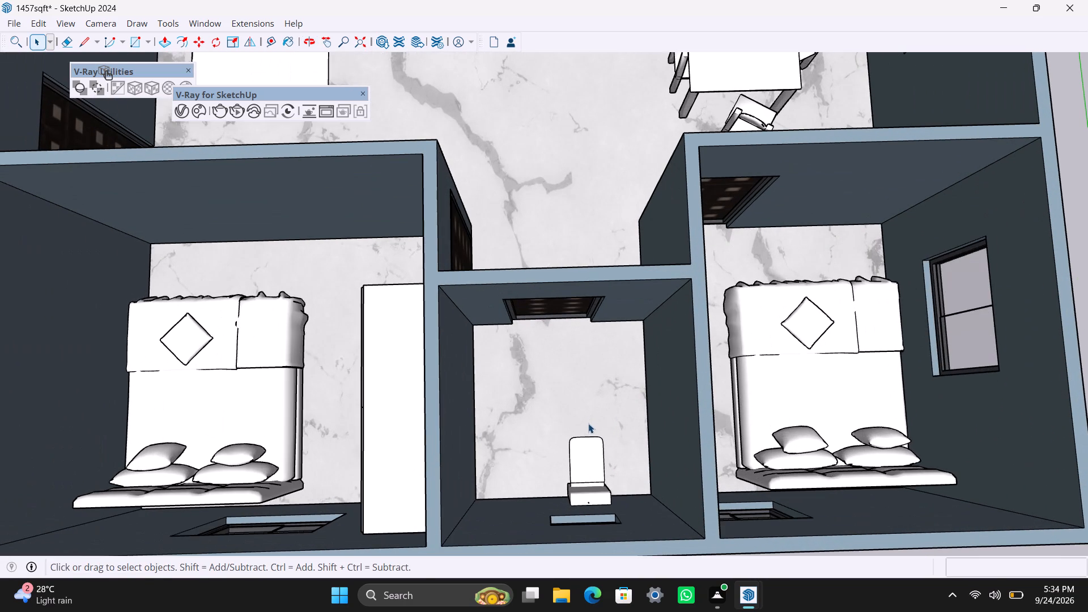
key(r)
click(477, 326)
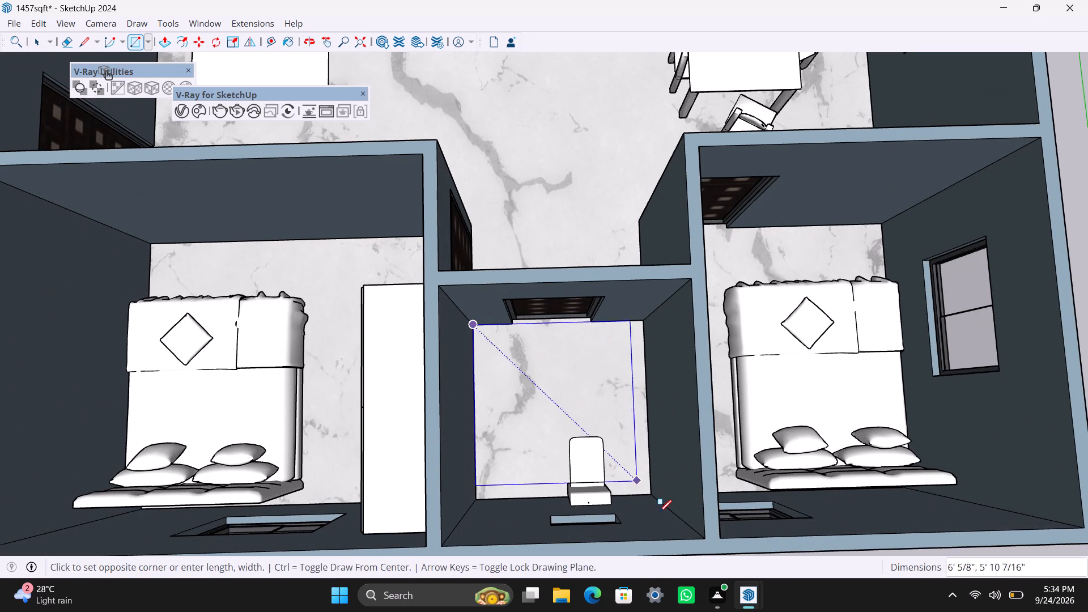
click(653, 498)
key(space)
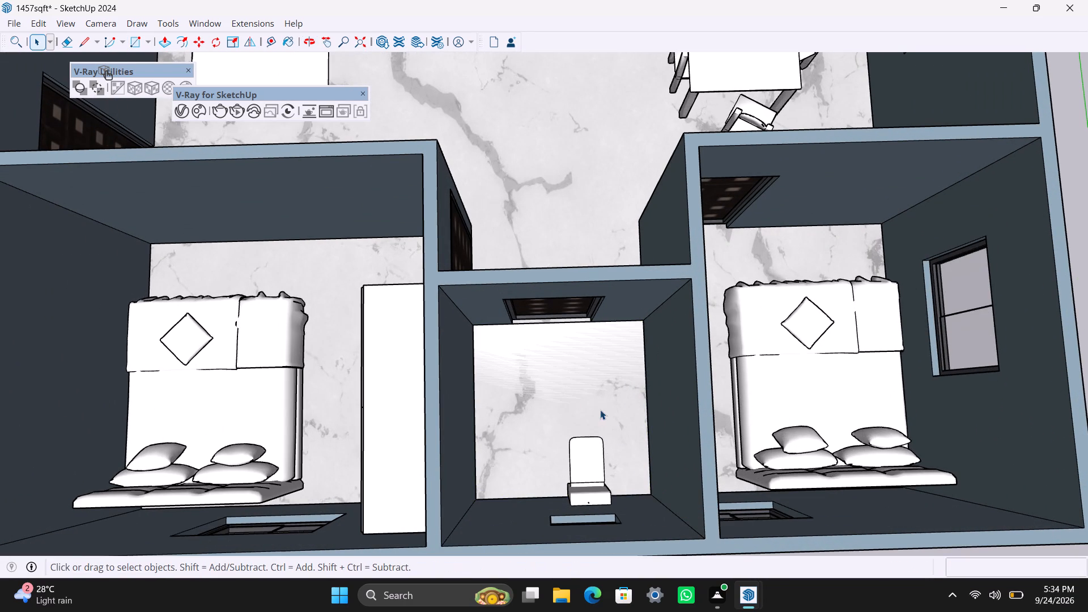
Apply Brown Tiles 240cm to the floor rectangle in the second unit's bathroom between the two bedrooms.
click(593, 403)
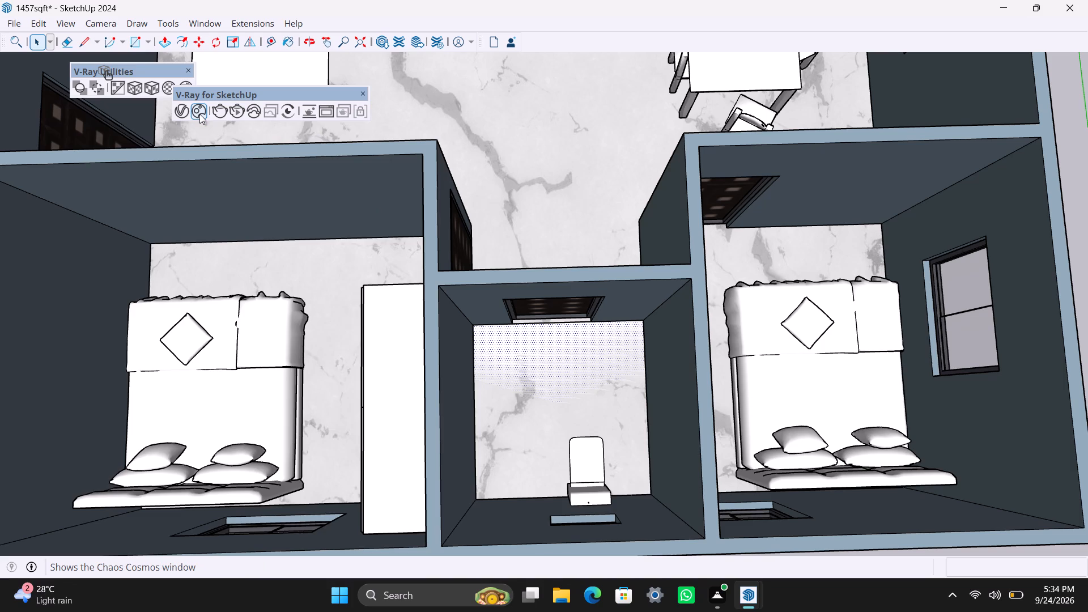
click(199, 114)
click(335, 16)
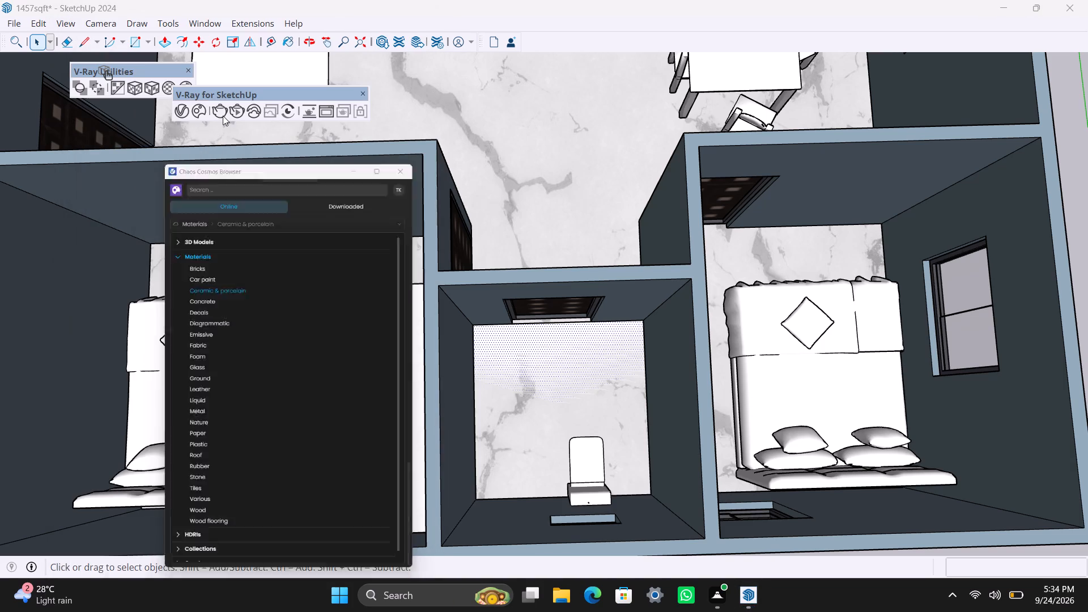
click(186, 112)
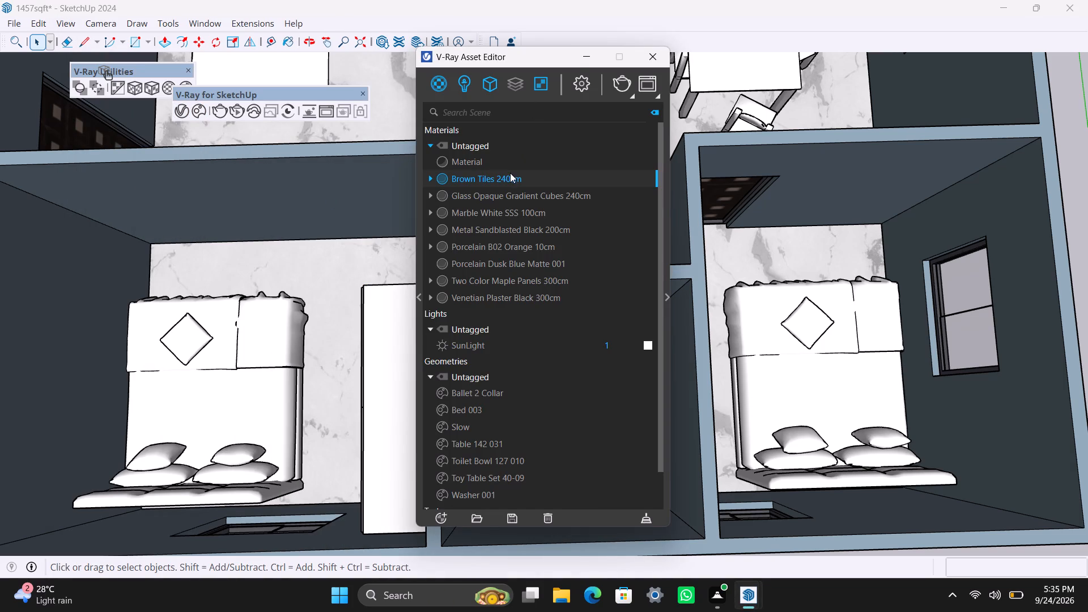
right_click(509, 173)
click(588, 198)
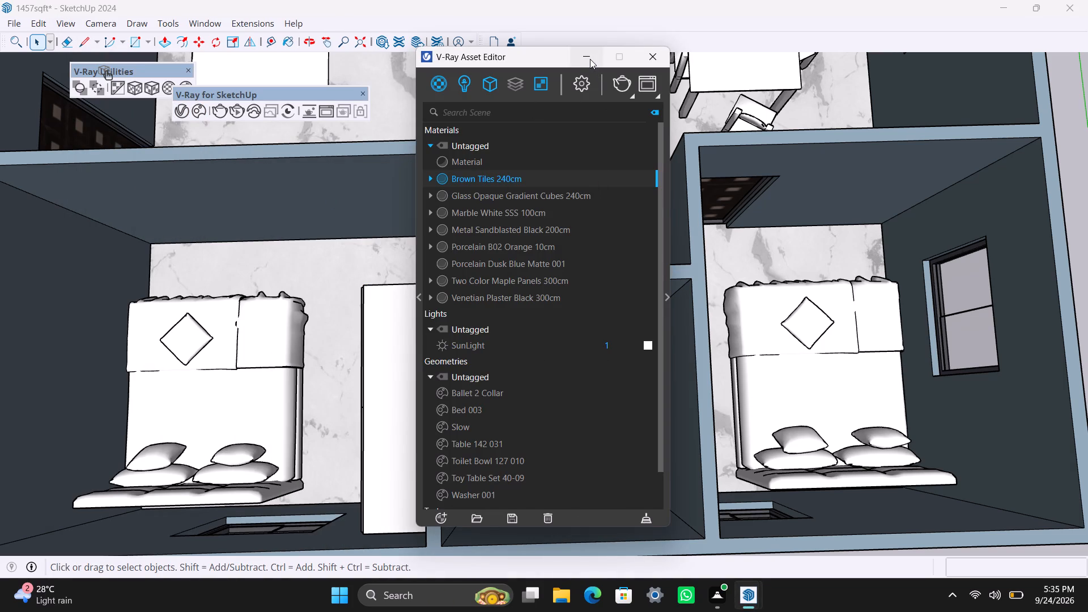
click(590, 59)
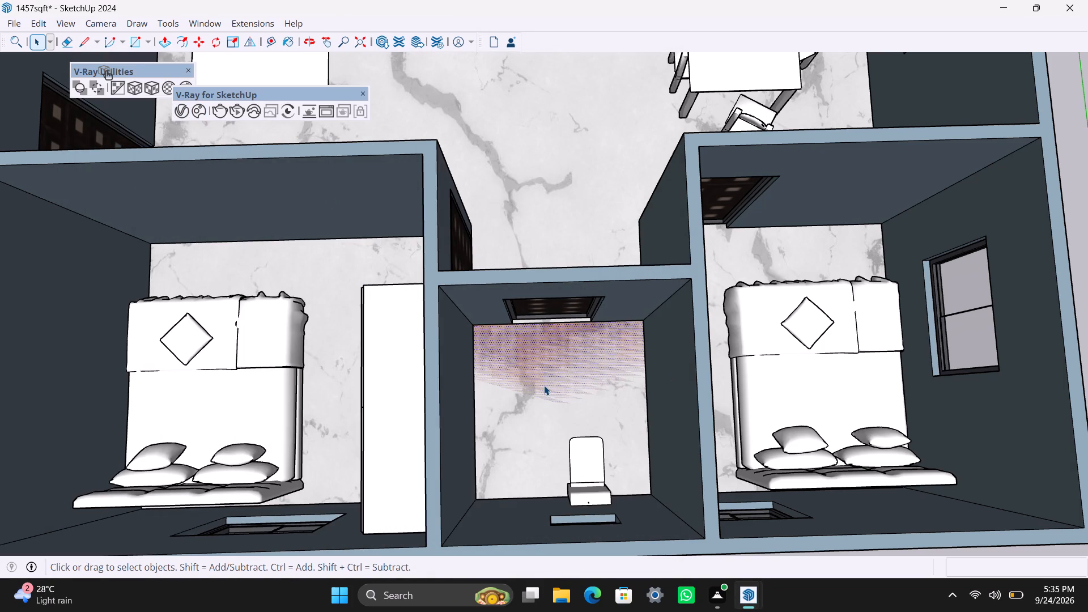
Push/pull the tiled floor of the second unit's bathroom between the two bedrooms by 0.1".
key(p)
click(544, 385)
text(0.1")
key(Return)
key(space)
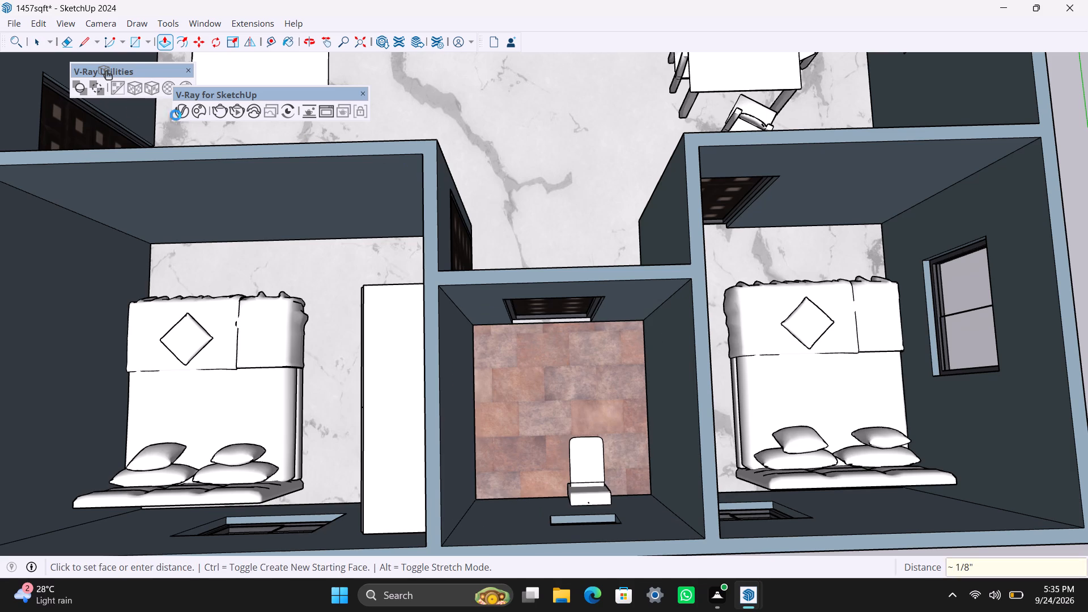
Apply tri-planar texture projection to the tiled floor of the second unit's bathroom between the two bedrooms.
click(517, 381)
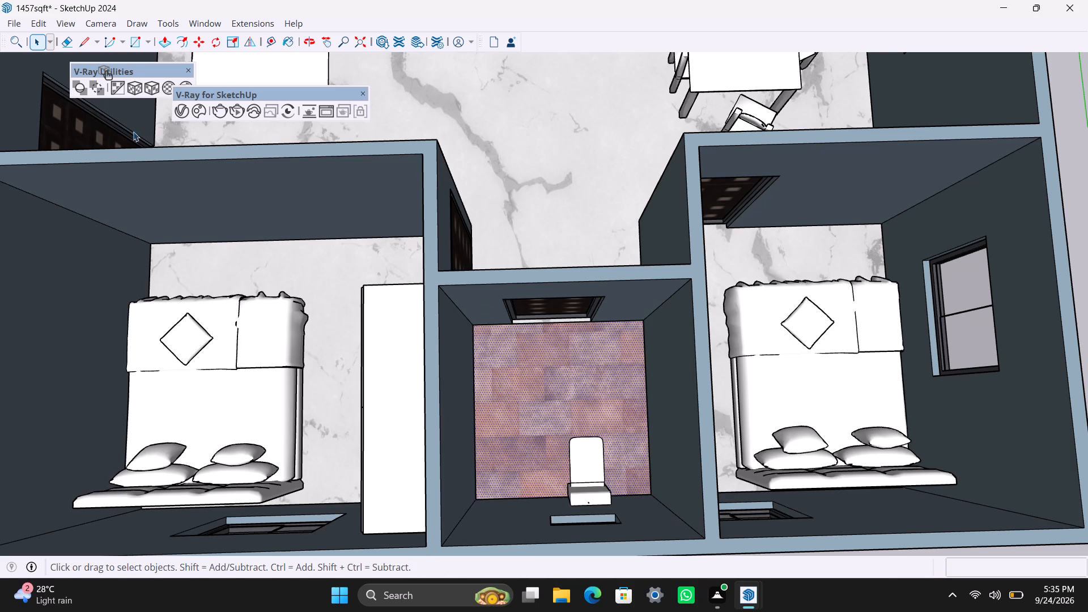
click(149, 90)
Apply tri-planar texture projection to the tiled floor of the second unit's bathroom beside the kitchen.
scroll(453, 275, down, 9)
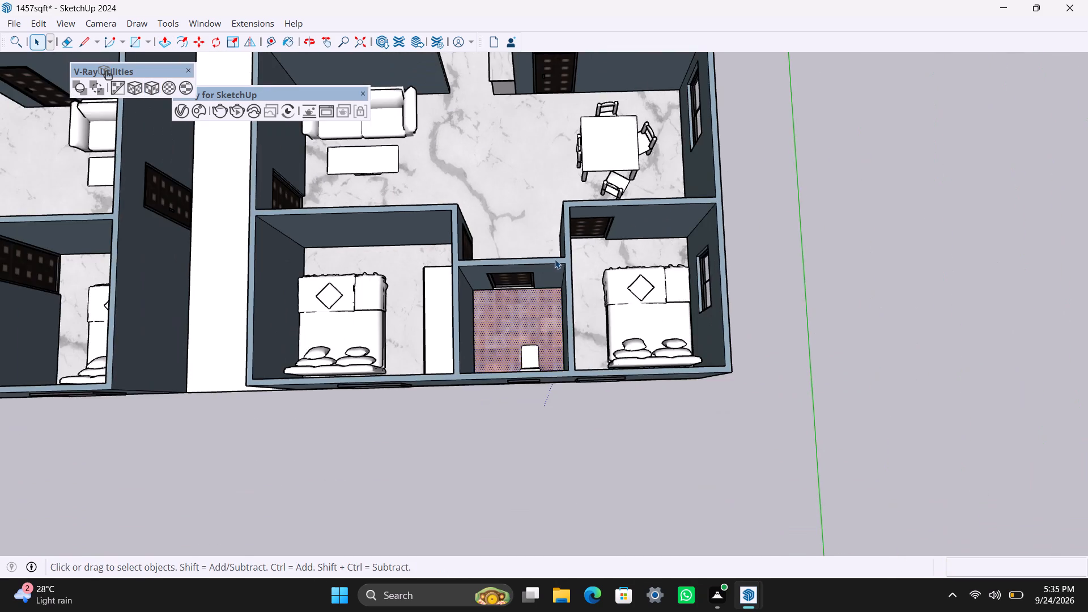
shift+middle_drag(559, 275, 596, 577)
scroll(493, 195, up, 4)
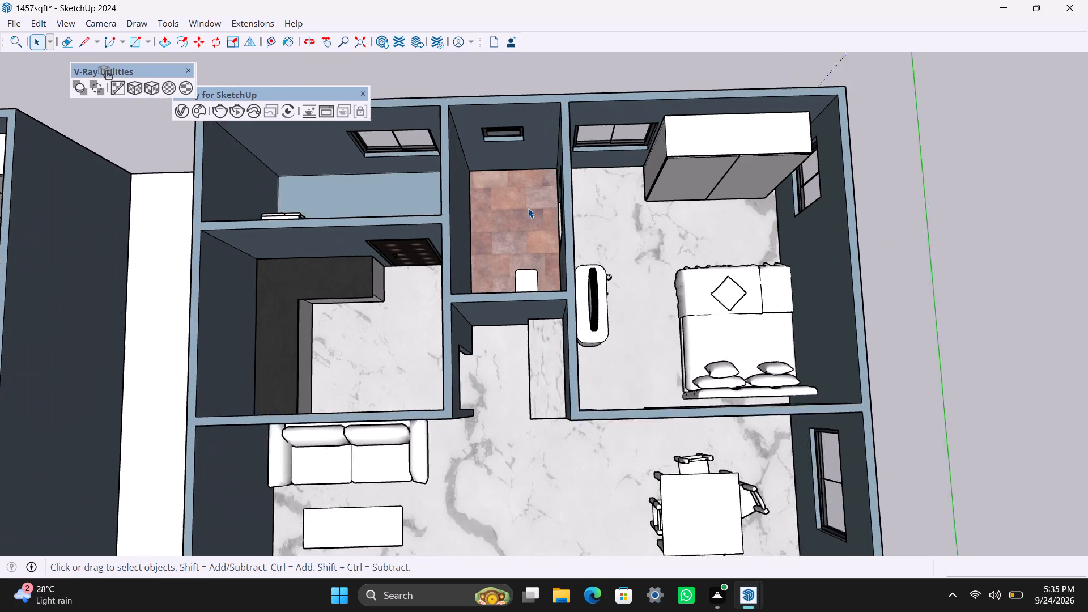
click(528, 209)
click(147, 90)
Apply tri-planar texture projection to the tiled floor of the first unit's bathroom beside the kitchen.
scroll(457, 253, down, 2)
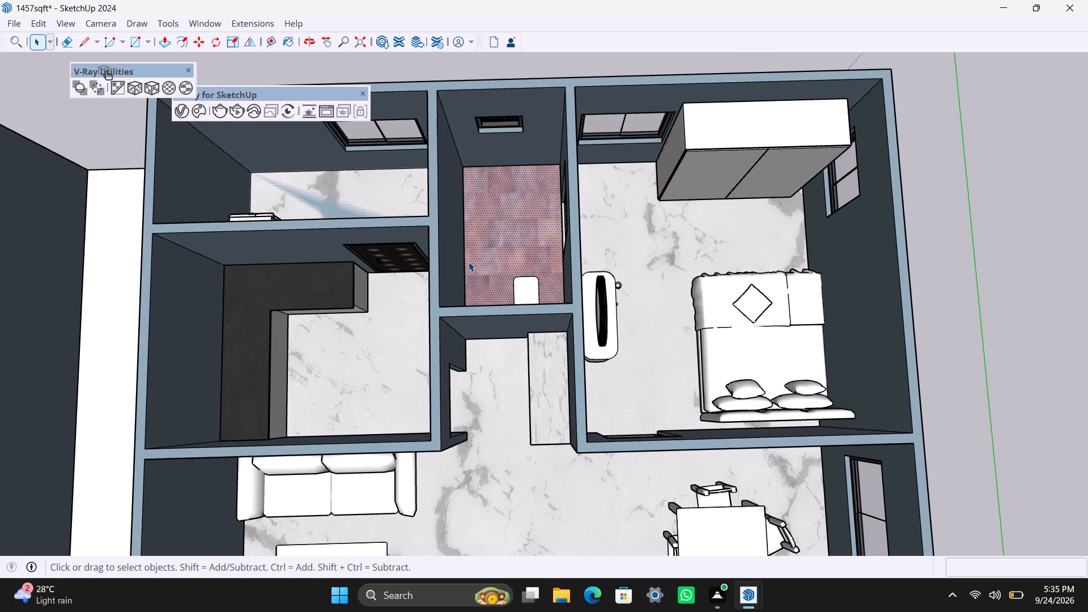
scroll(469, 262, down, 1)
middle_drag(518, 303, 891, 85)
scroll(698, 314, down, 4)
shift+middle_drag(641, 360, 652, 360)
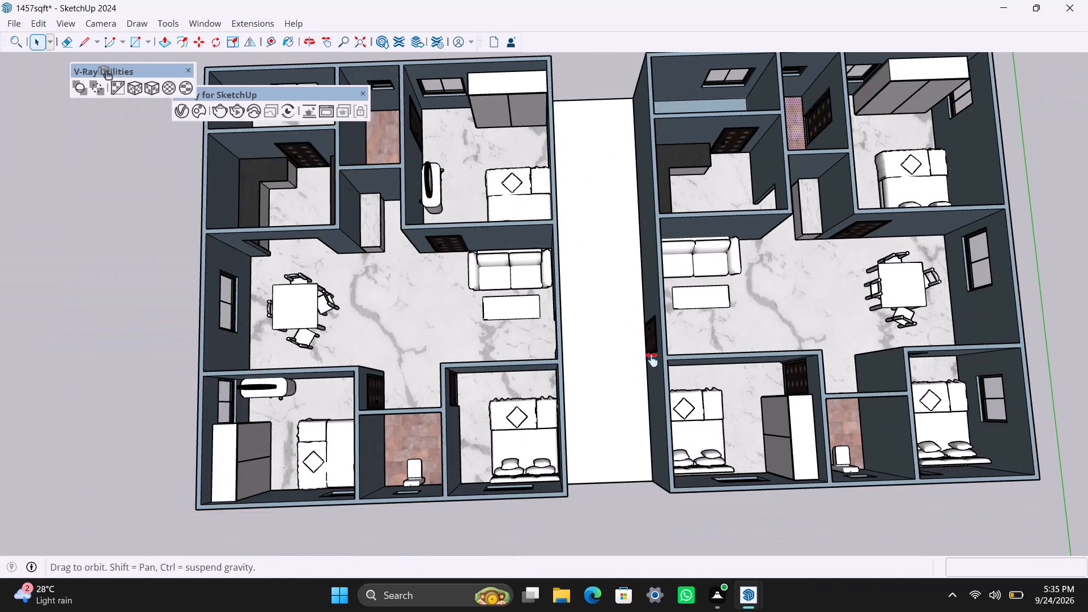
shift+middle_drag(652, 360, 707, 326)
scroll(460, 321, down, 2)
shift+middle_drag(466, 321, 480, 410)
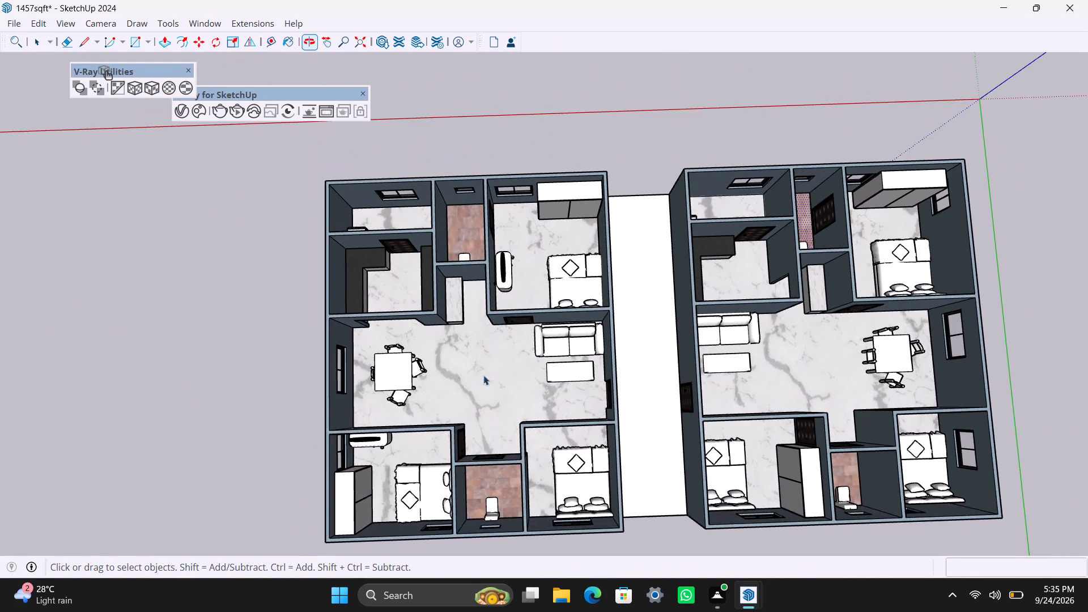
scroll(471, 292, up, 8)
click(464, 219)
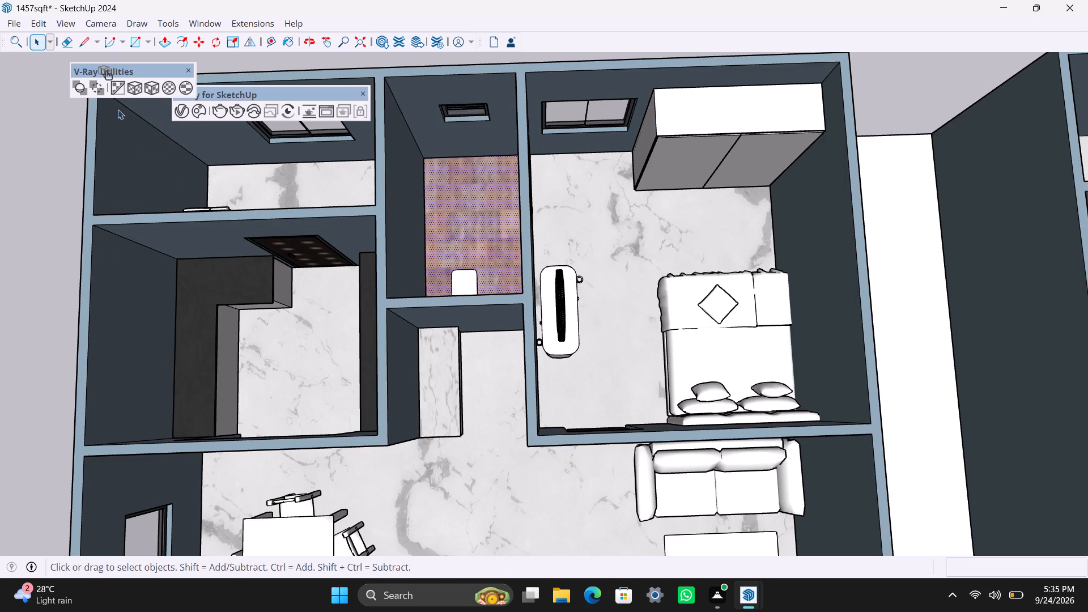
click(151, 88)
Delete the white marble floor faces throughout the second unit, which overlap the blue face in the washer room.
scroll(590, 432, down, 8)
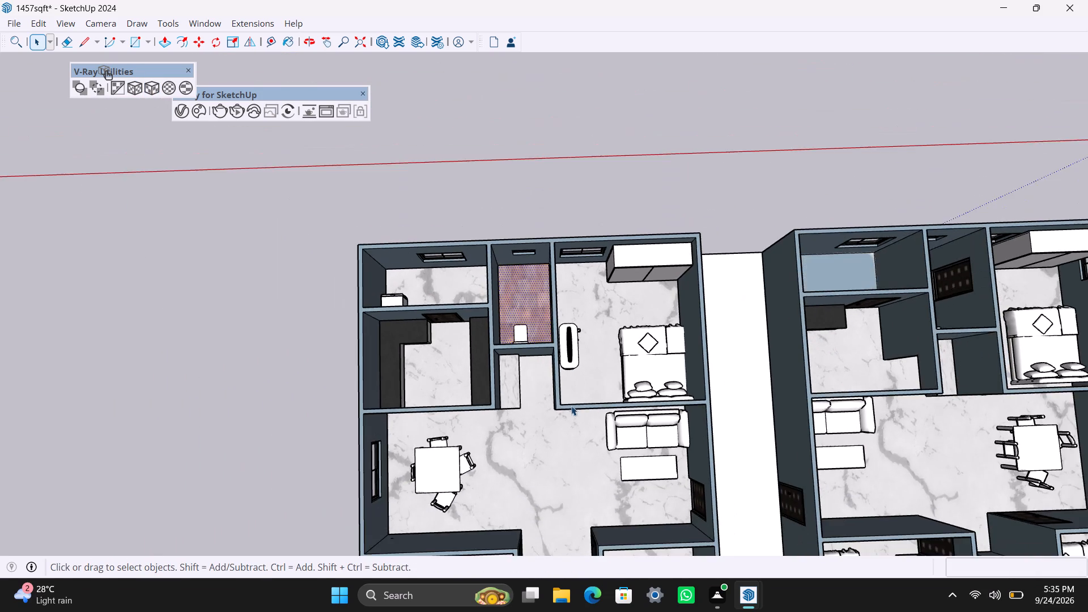
shift+middle_drag(571, 404, 426, 238)
scroll(462, 297, down, 3)
middle_drag(498, 368, 485, 396)
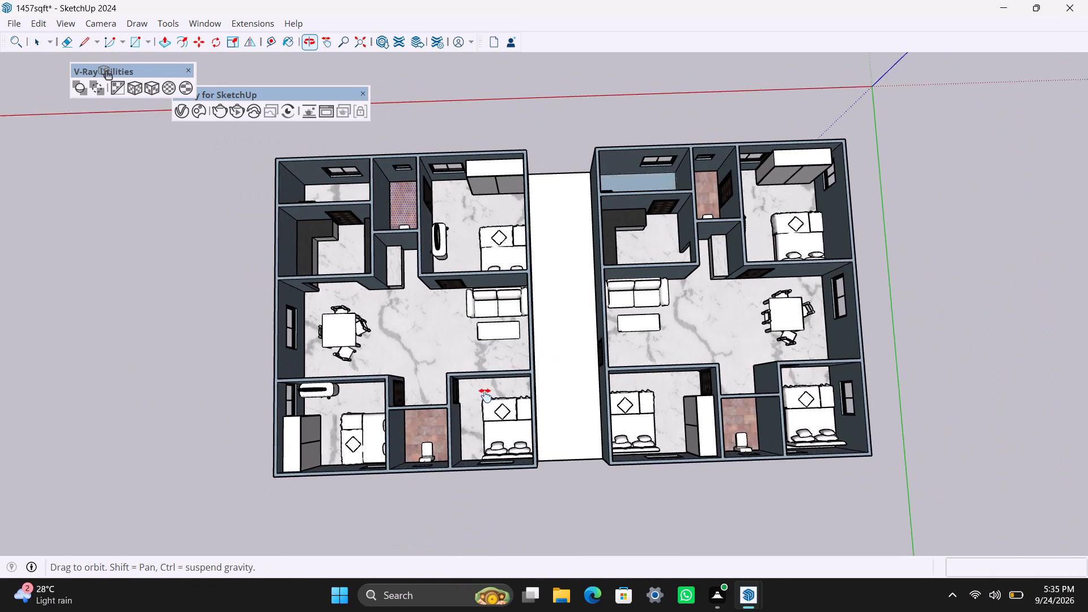
middle_drag(485, 396, 485, 397)
scroll(550, 382, up, 1)
middle_drag(593, 305, 588, 359)
scroll(646, 196, up, 6)
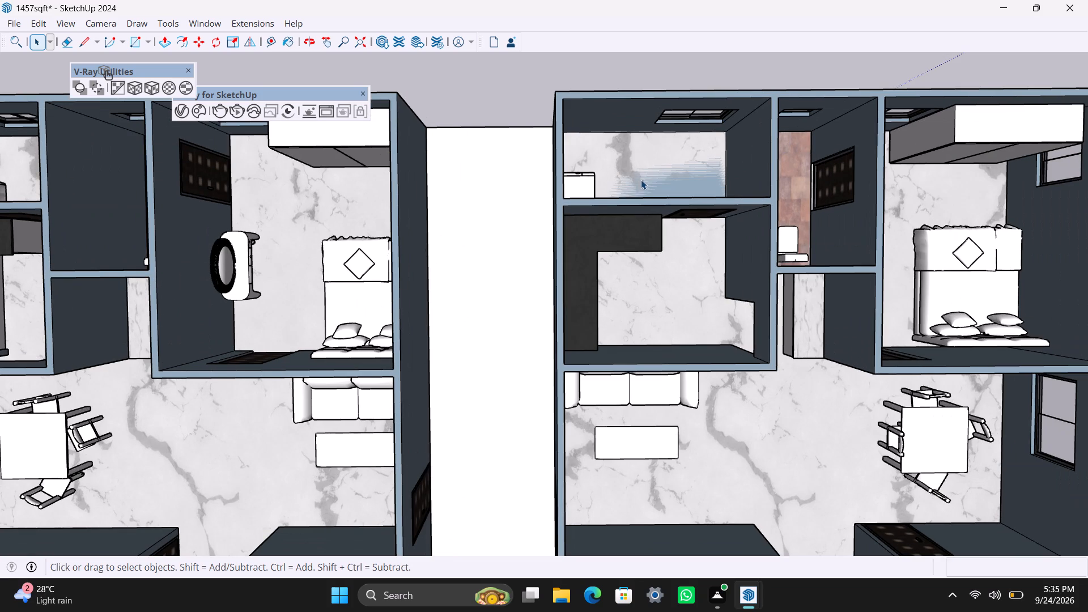
scroll(643, 183, up, 1)
scroll(605, 170, down, 1)
shift+middle_drag(605, 174, 533, 192)
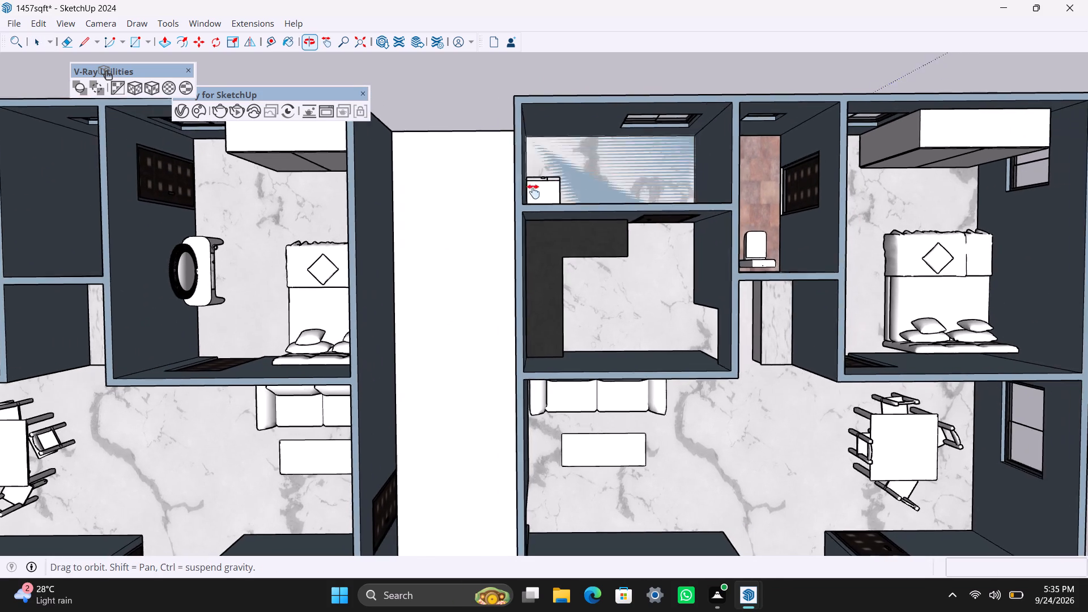
shift+middle_drag(533, 192, 482, 210)
scroll(494, 205, up, 5)
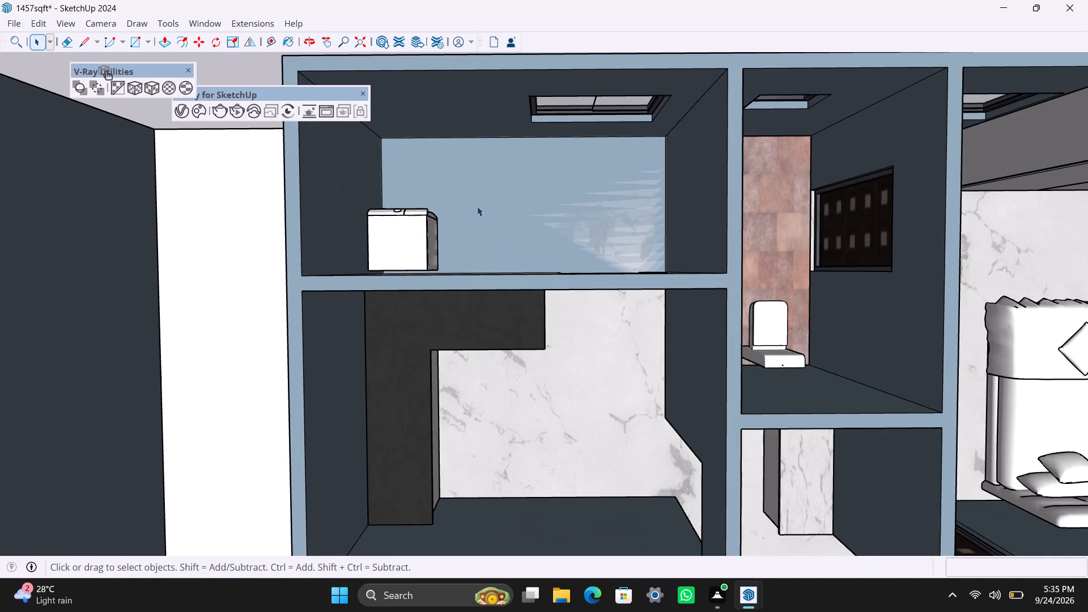
scroll(476, 206, down, 2)
click(555, 203)
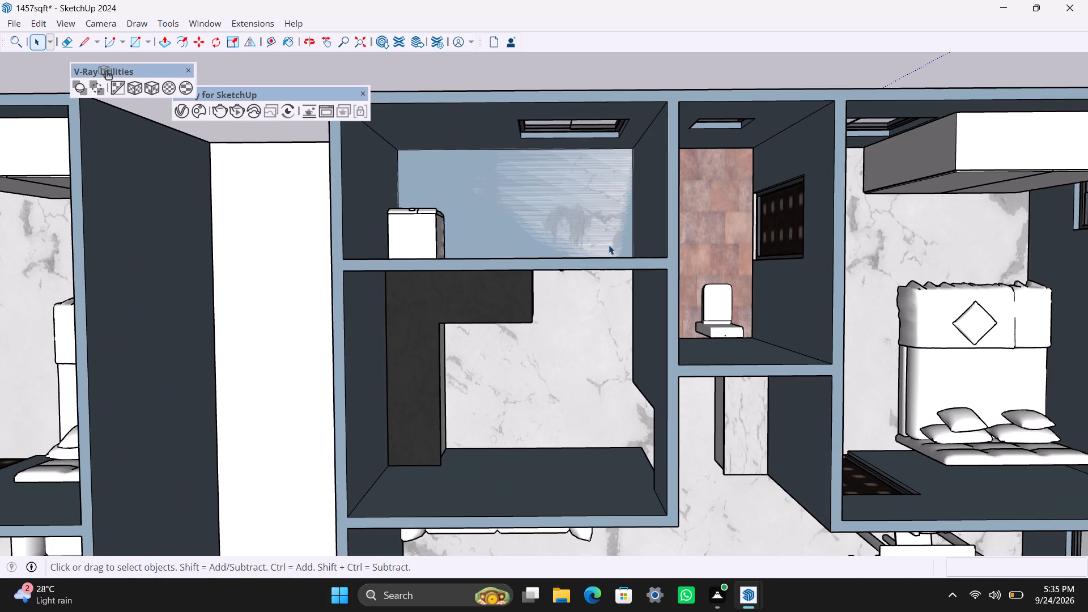
double_click(577, 238)
click(577, 238)
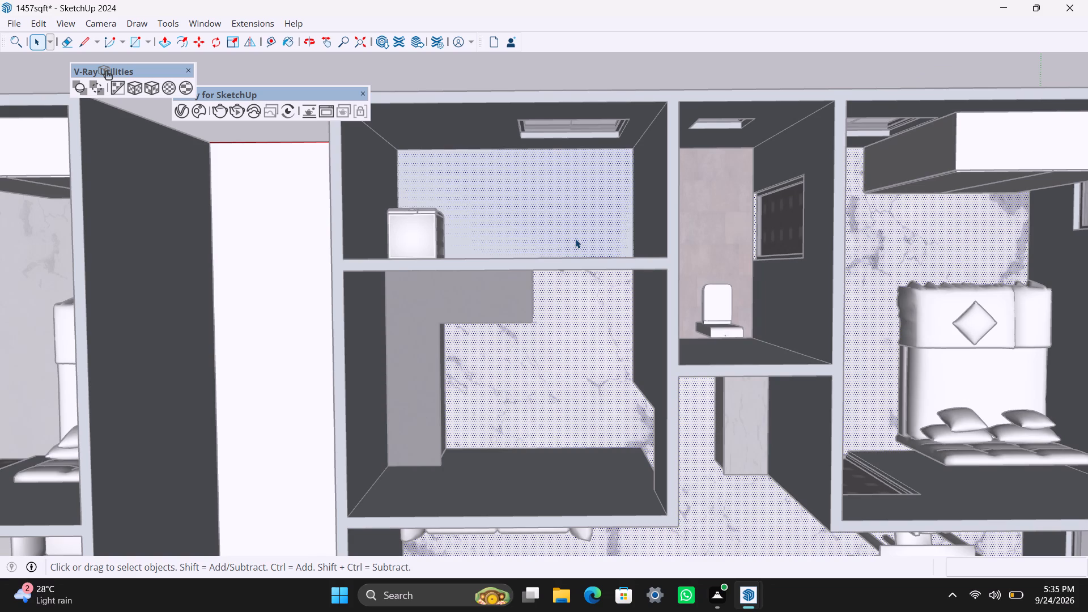
click(575, 239)
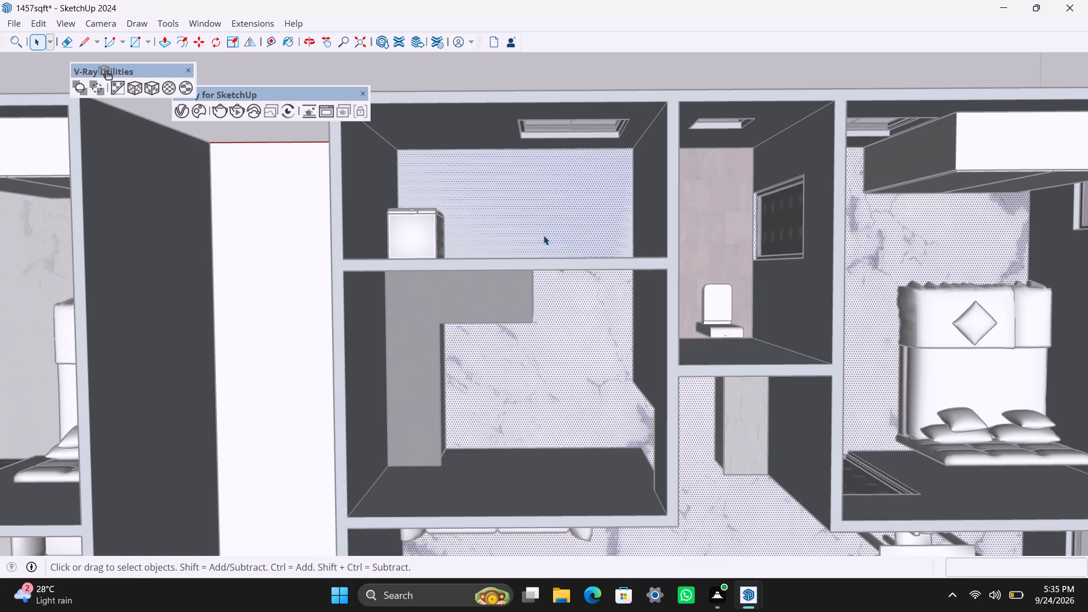
key(Delete)
click(545, 229)
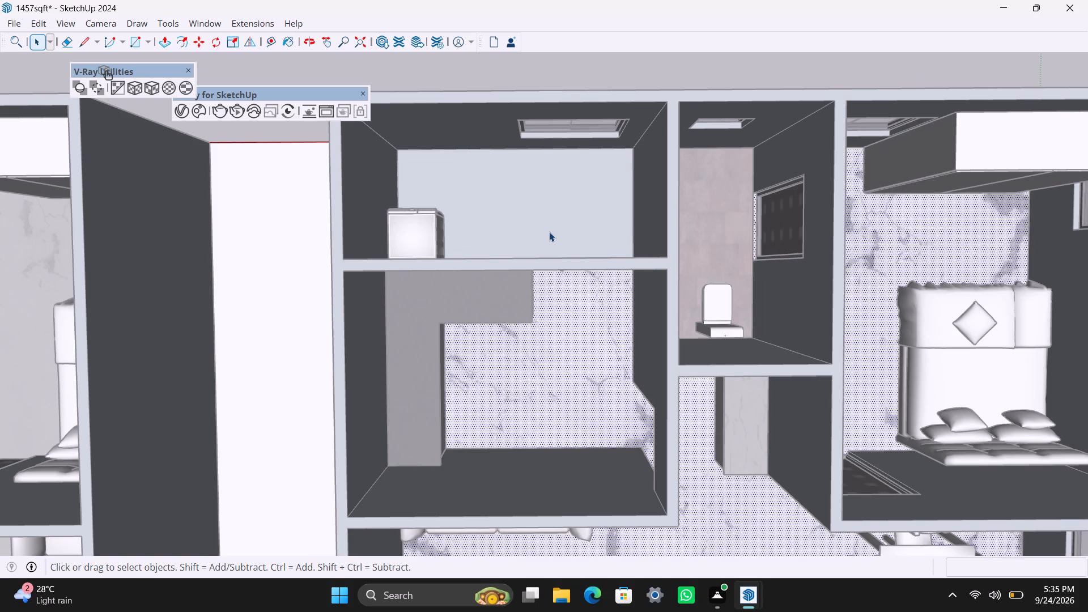
key(Delete)
click(553, 227)
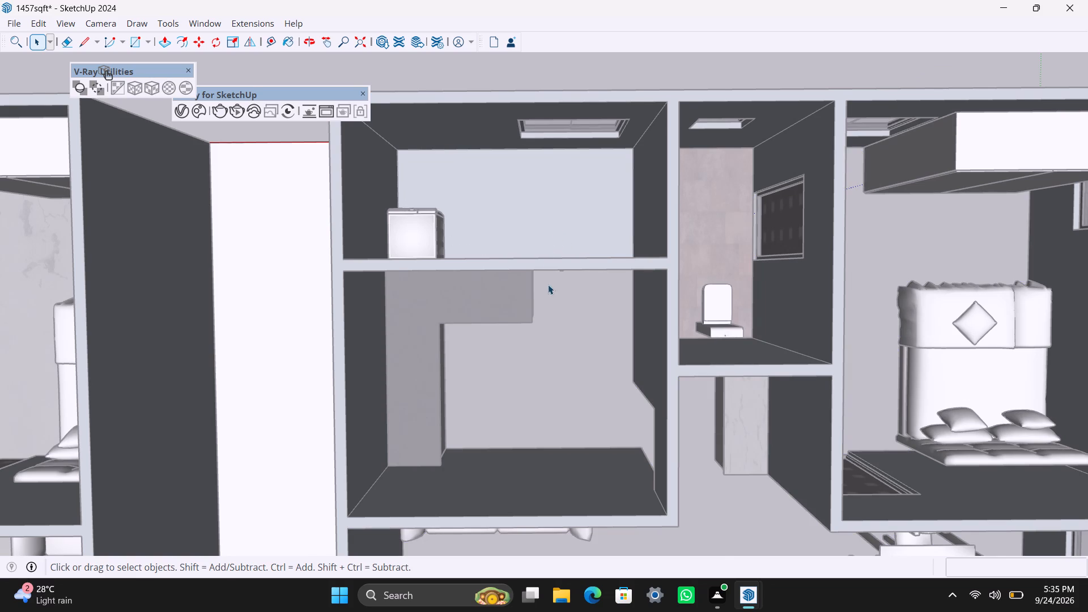
Delete the blue floor face of the second unit's washer room from inside the wall group.
scroll(539, 238, up, 2)
middle_drag(536, 249, 525, 338)
click(541, 248)
triple_click(540, 240)
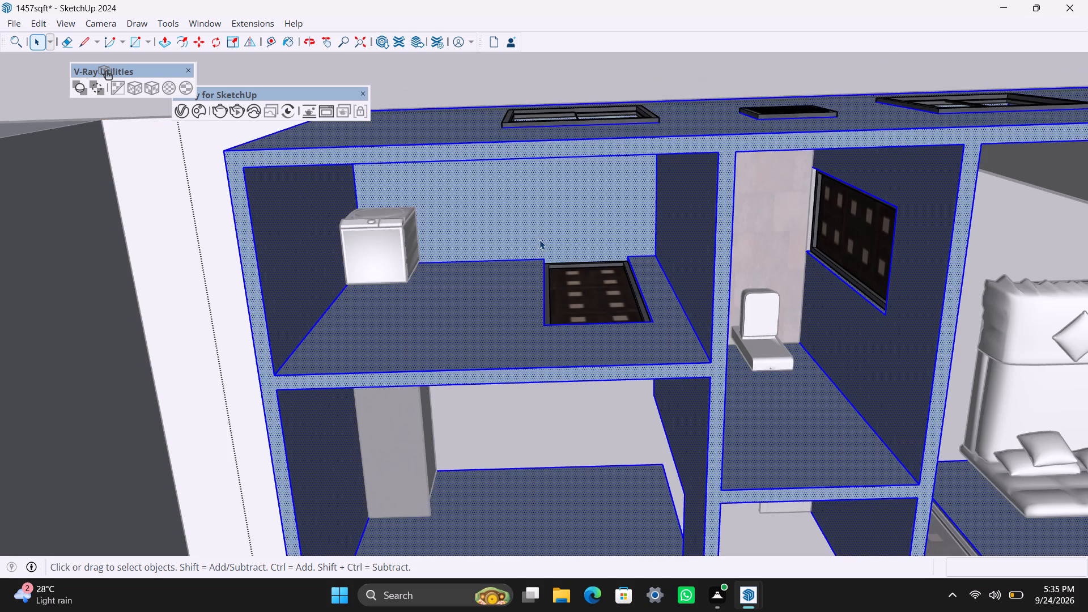
click(526, 224)
key(Delete)
scroll(523, 256, down, 2)
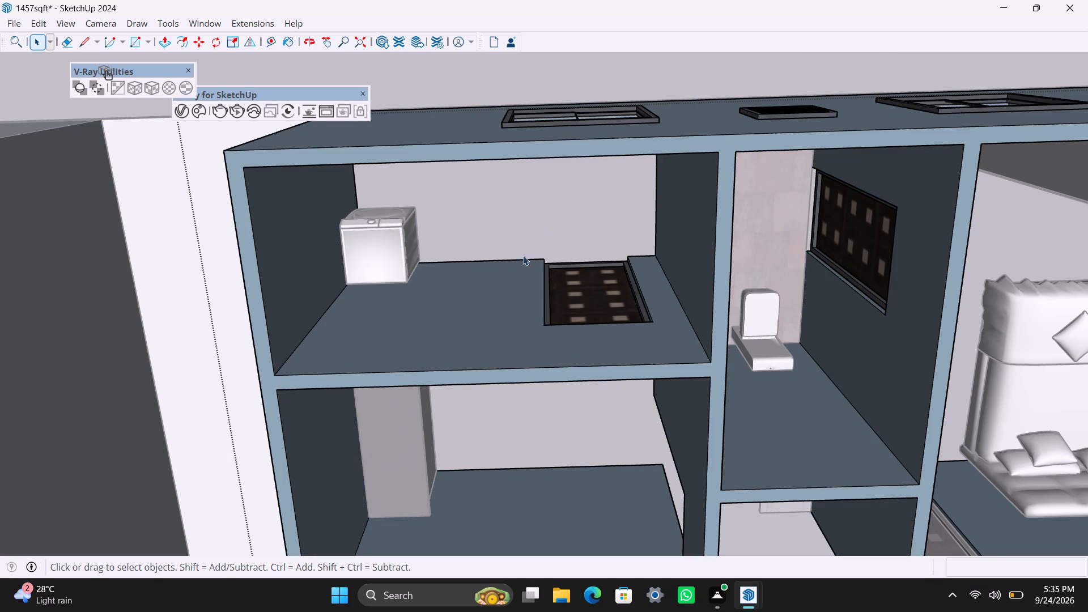
scroll(523, 256, down, 1)
middle_drag(522, 263, 397, 103)
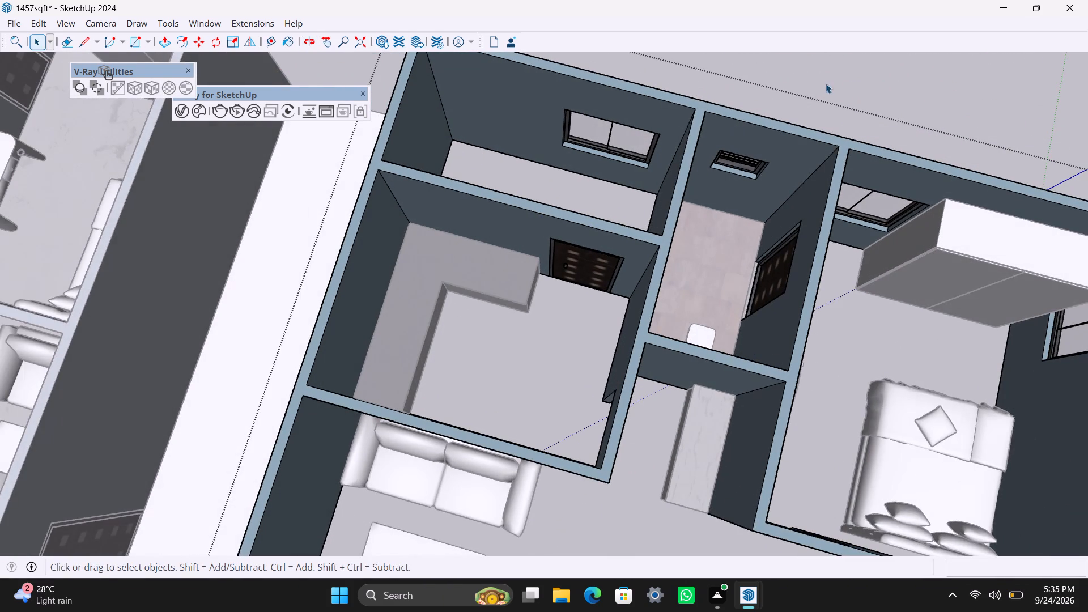
click(851, 82)
Draw a rectangle across the second unit's open underside, from one outer corner to the opposite one, as its new floor.
scroll(671, 275, down, 8)
middle_drag(627, 395, 606, 158)
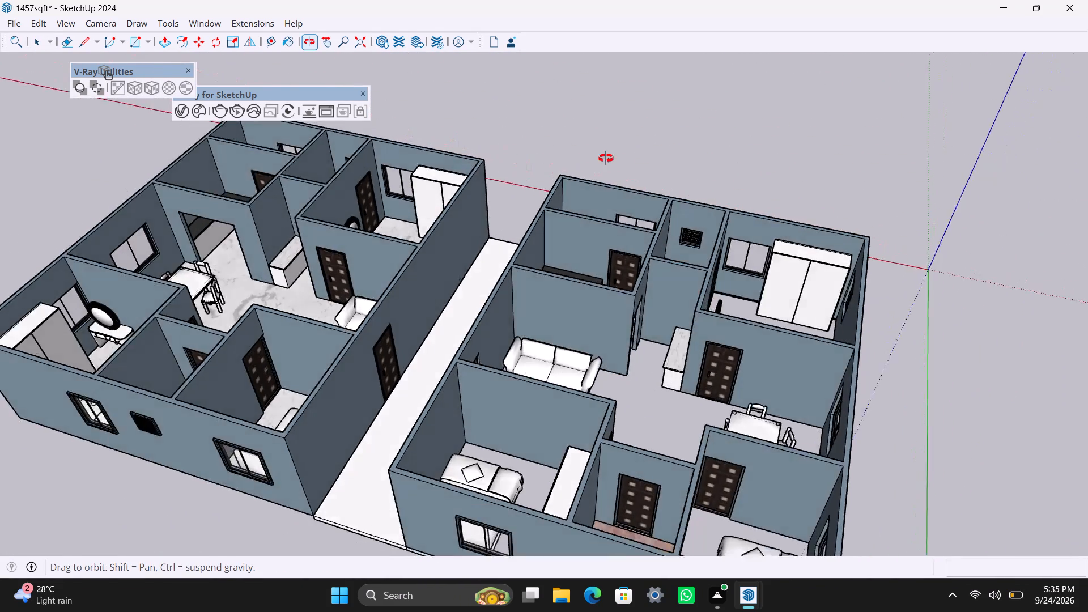
middle_drag(606, 158, 611, 129)
scroll(602, 418, up, 2)
middle_drag(590, 440, 607, 151)
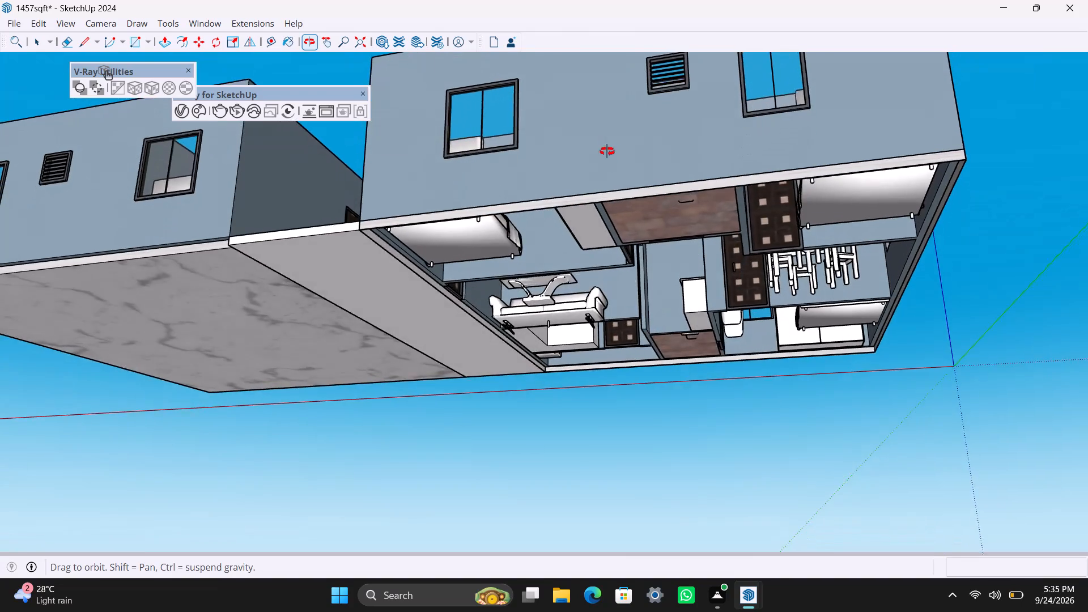
middle_drag(607, 151, 610, 139)
scroll(562, 294, down, 2)
middle_drag(414, 234, 346, 130)
scroll(463, 224, up, 1)
scroll(382, 172, up, 1)
key(r)
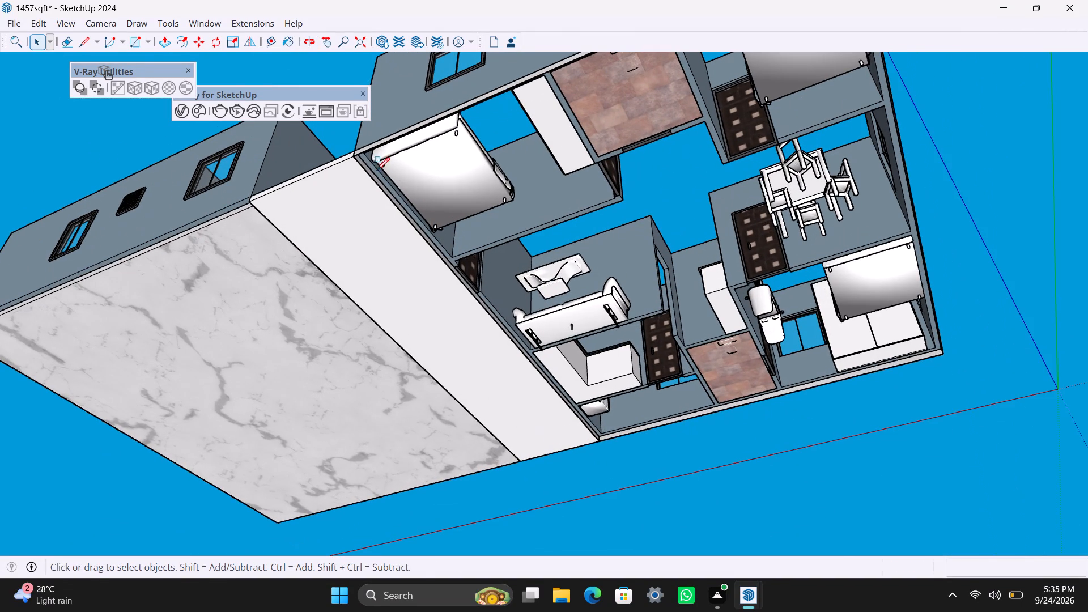
click(351, 155)
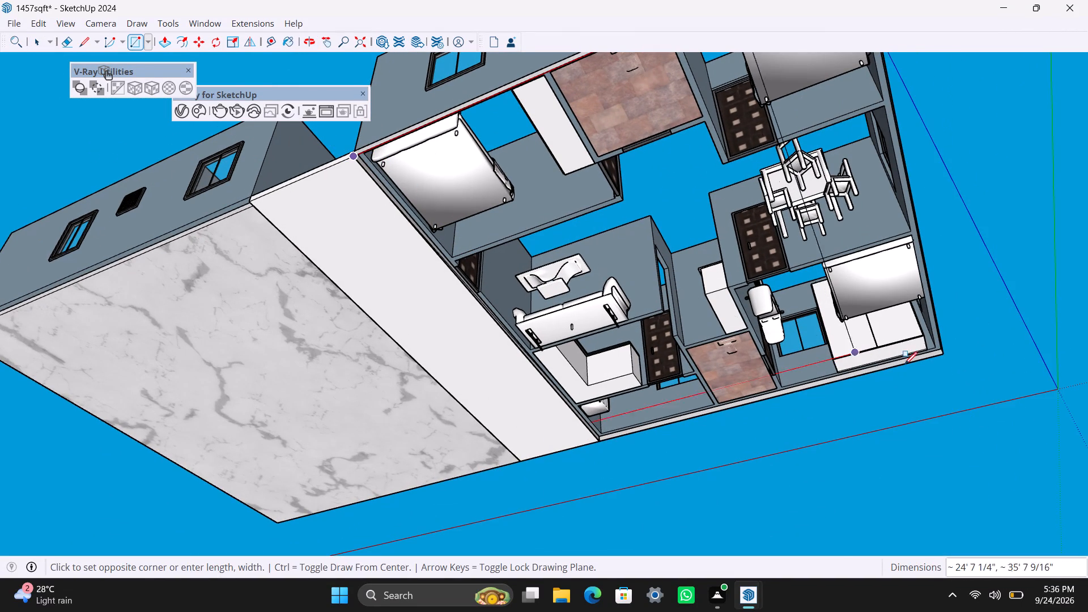
click(942, 354)
key(space)
Apply Marble White SSS 100cm to the second unit's new floor face.
middle_drag(626, 203, 641, 311)
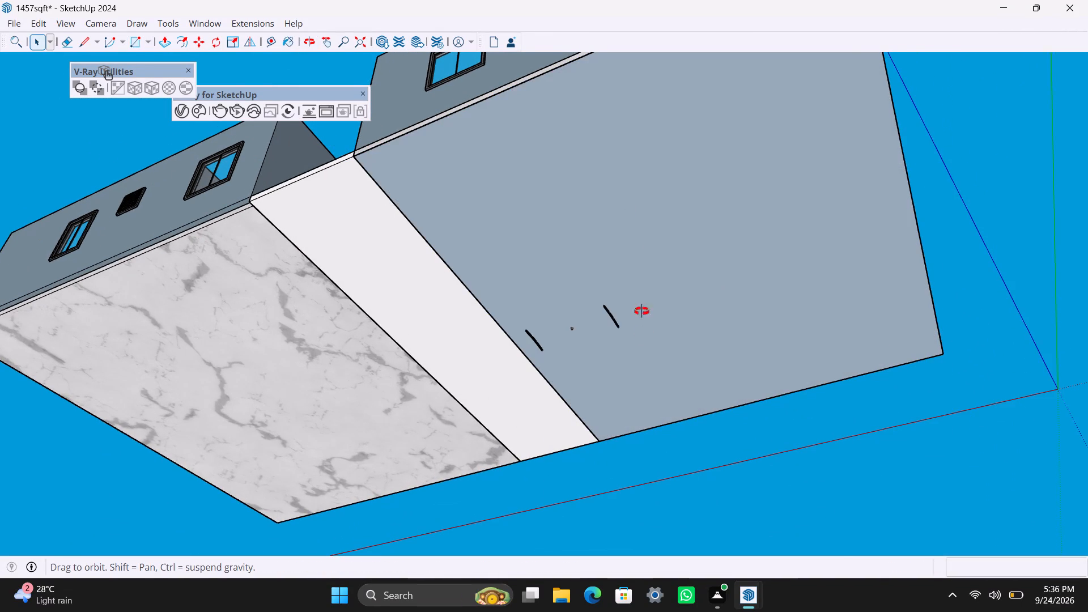
middle_drag(641, 311, 739, 610)
scroll(766, 243, up, 2)
middle_drag(741, 302, 745, 438)
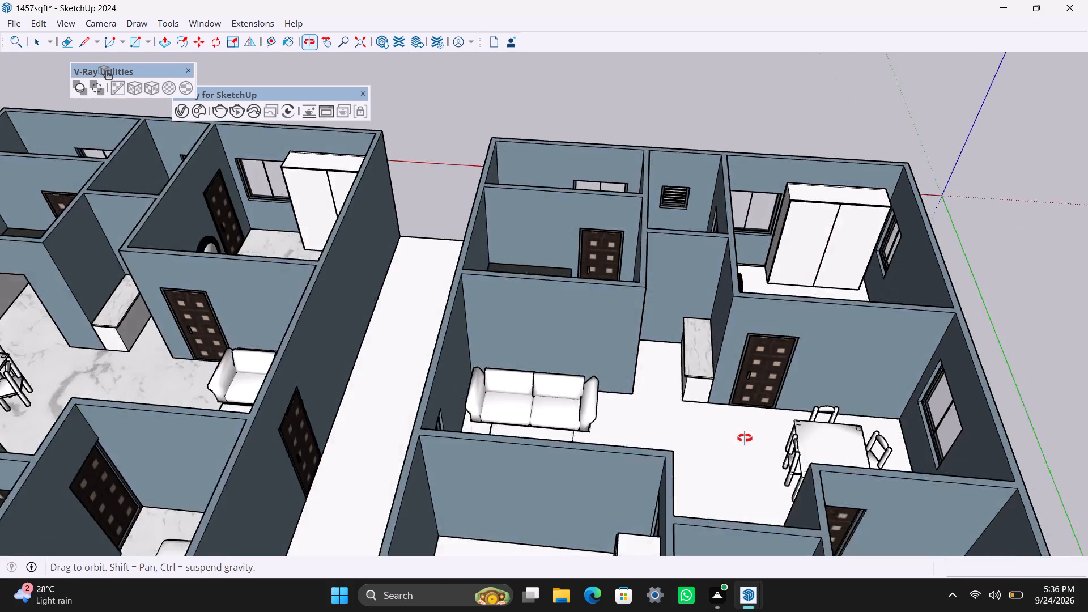
middle_drag(745, 438, 757, 493)
scroll(721, 462, up, 1)
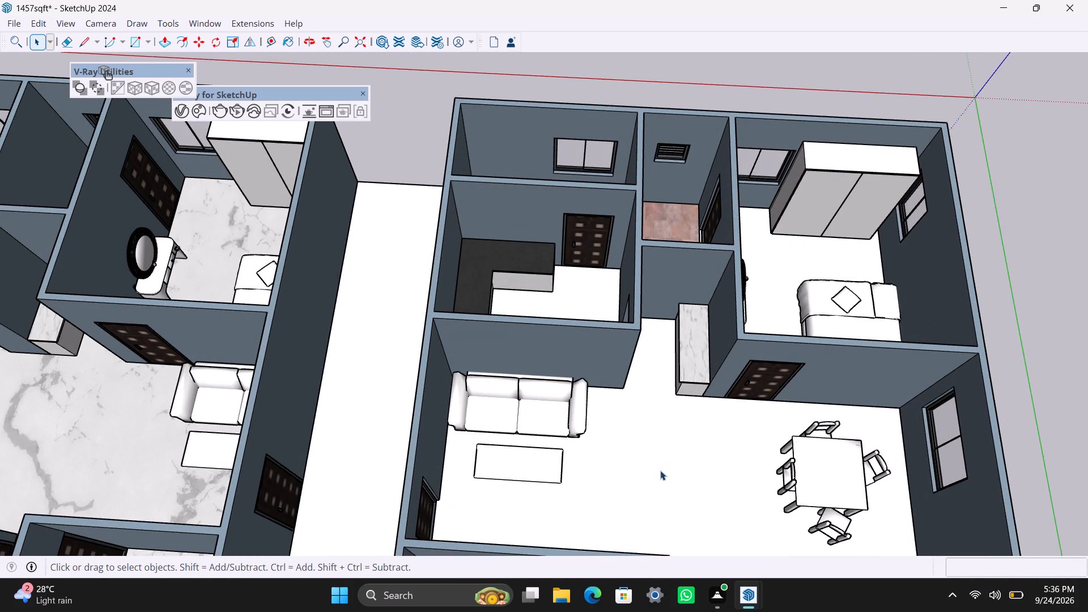
click(660, 471)
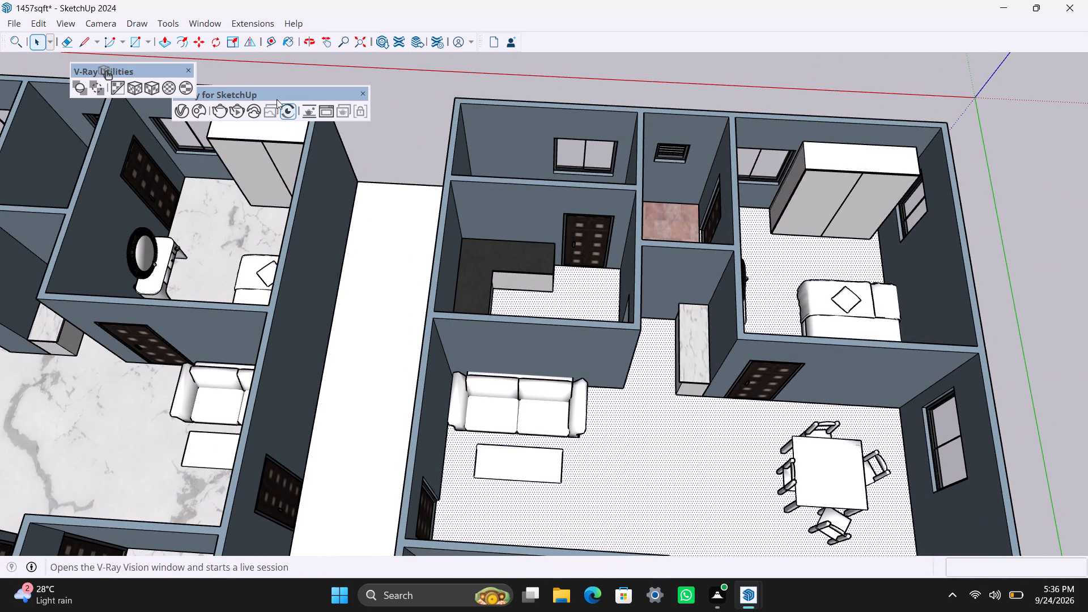
click(187, 112)
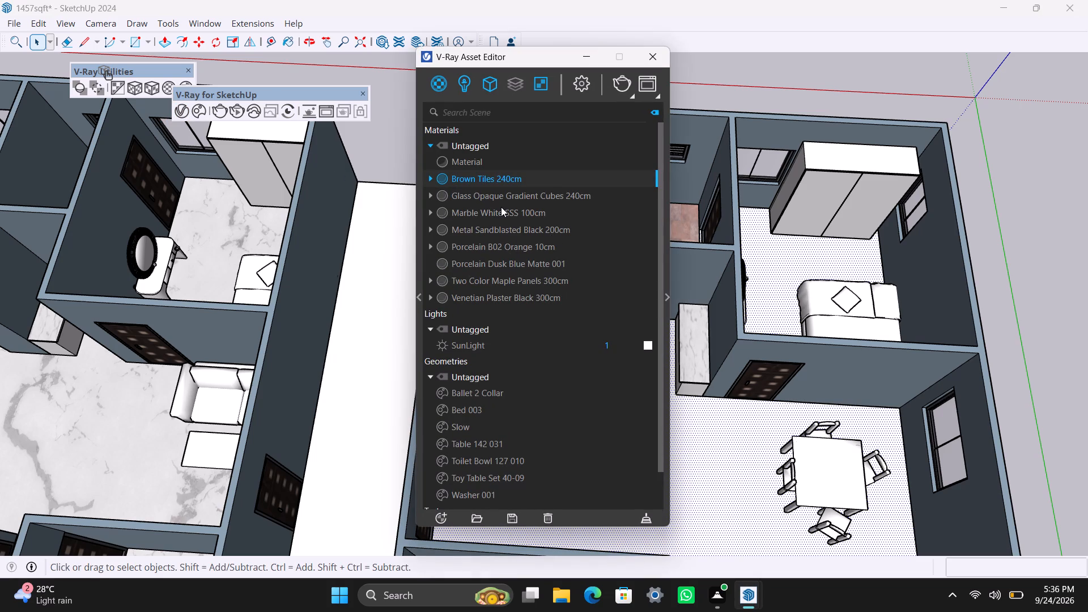
click(501, 211)
right_click(501, 211)
click(563, 242)
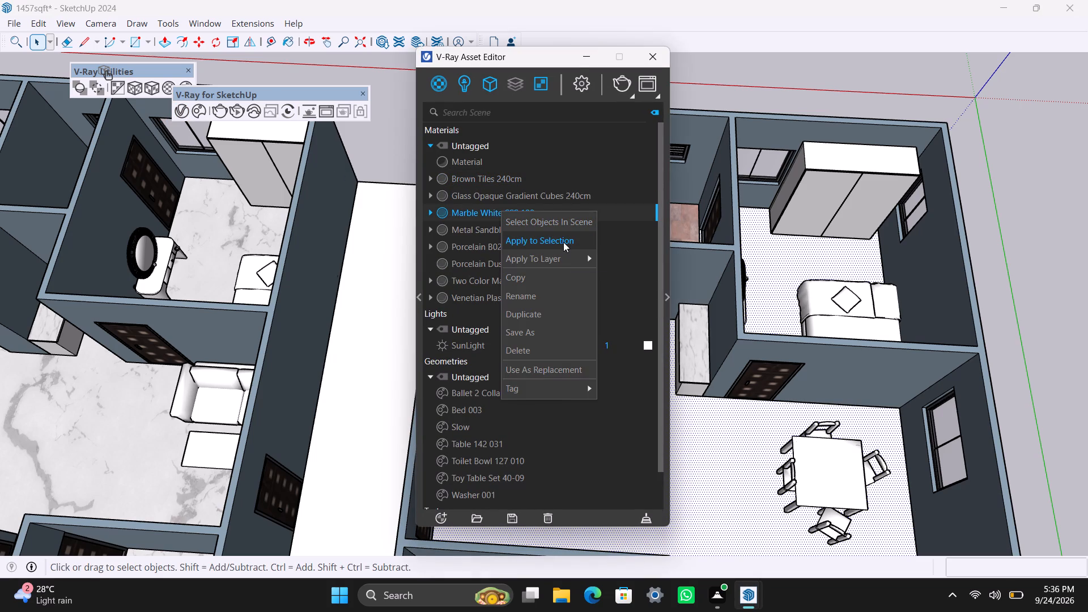
Apply tri-planar texture projection to the second unit's new marble floor and put the V-Ray Asset Editor away.
click(147, 82)
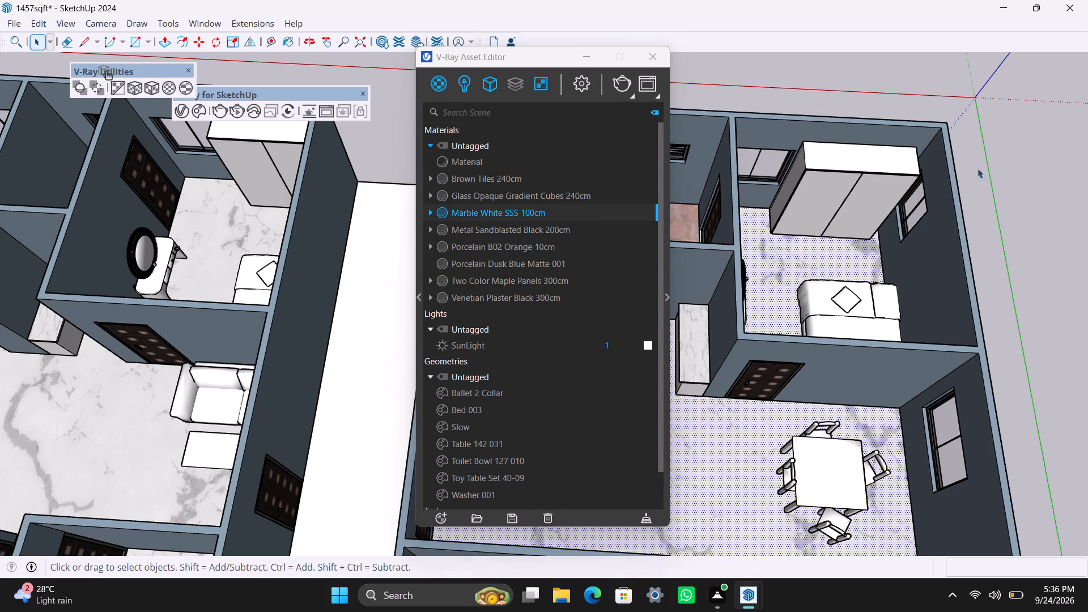
key(space)
click(1087, 172)
click(1051, 184)
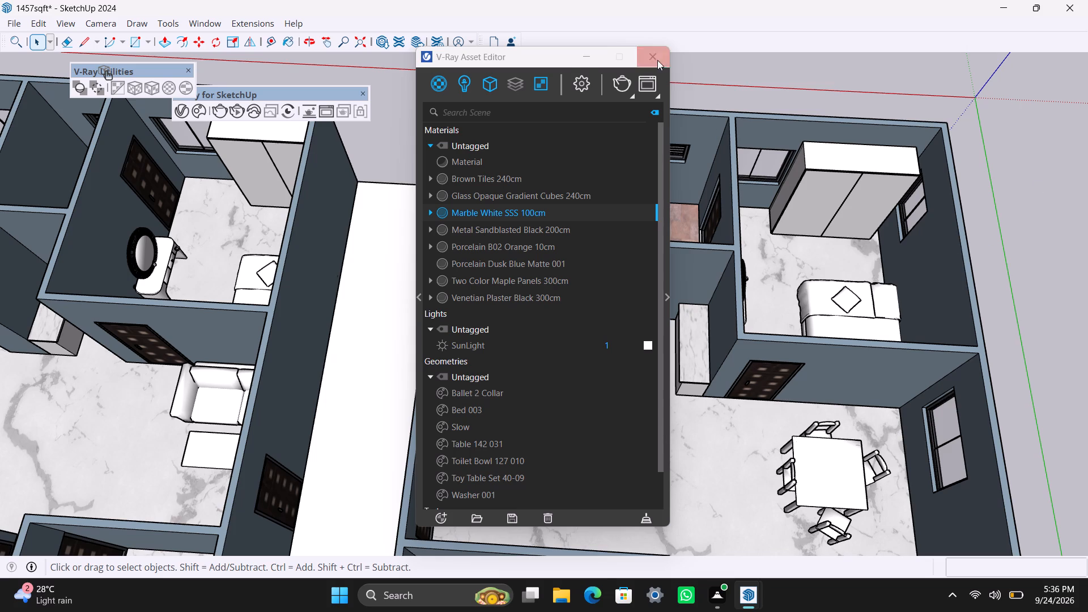
click(583, 59)
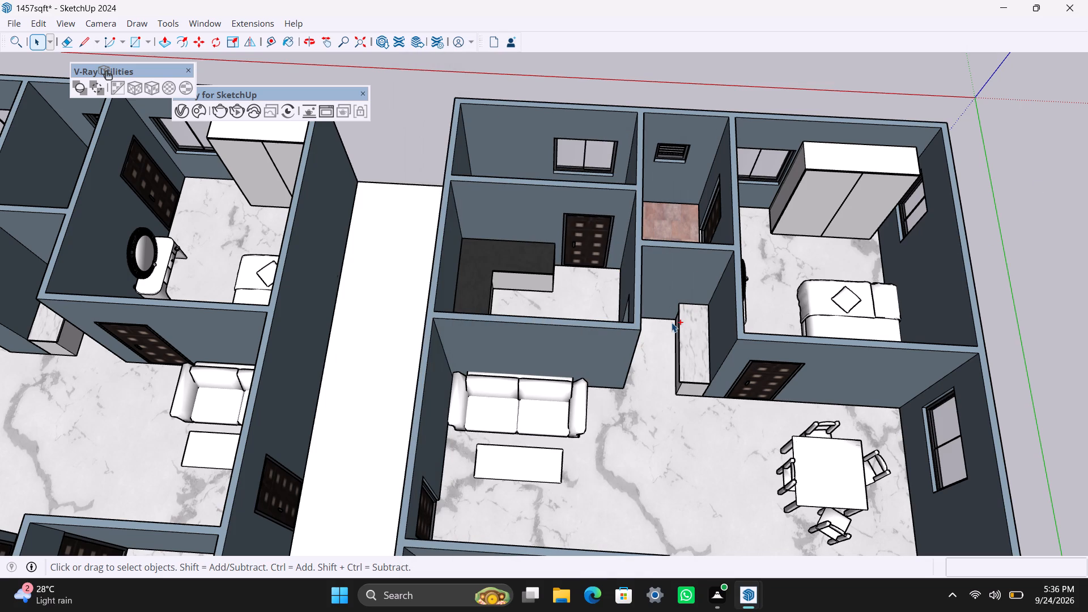
Save the model.
key(ctrl+s)
key(space)
Apply Brown Tiles 240cm to the floor of the central walkway between the two units and put the V-Ray Asset Editor away.
scroll(650, 263, down, 3)
scroll(673, 319, down, 5)
middle_drag(674, 345, 703, 287)
scroll(576, 369, up, 2)
middle_drag(542, 386, 557, 388)
click(550, 386)
double_click(550, 385)
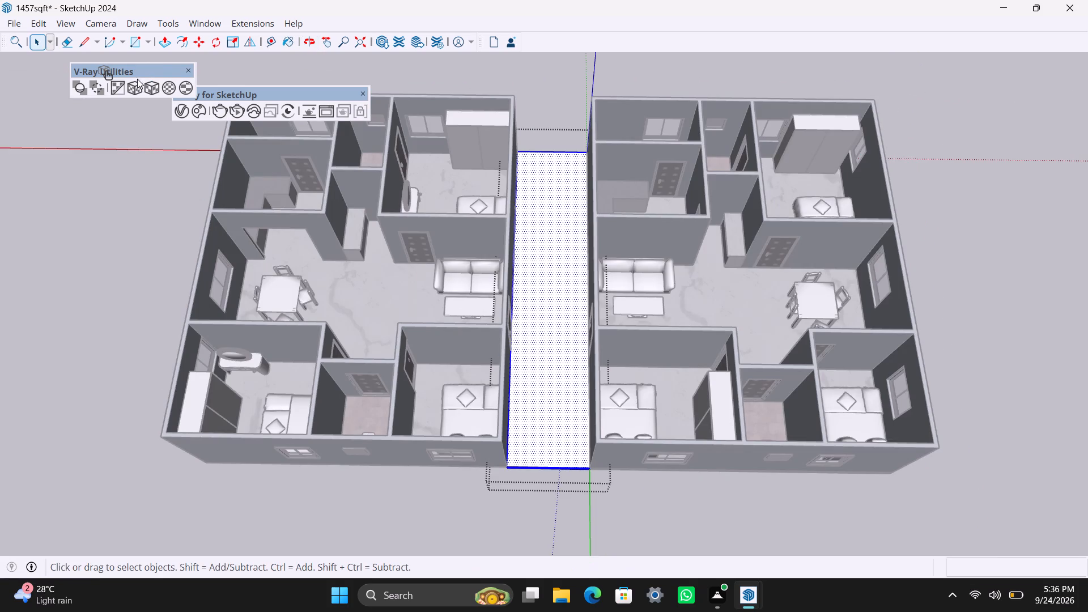
click(188, 109)
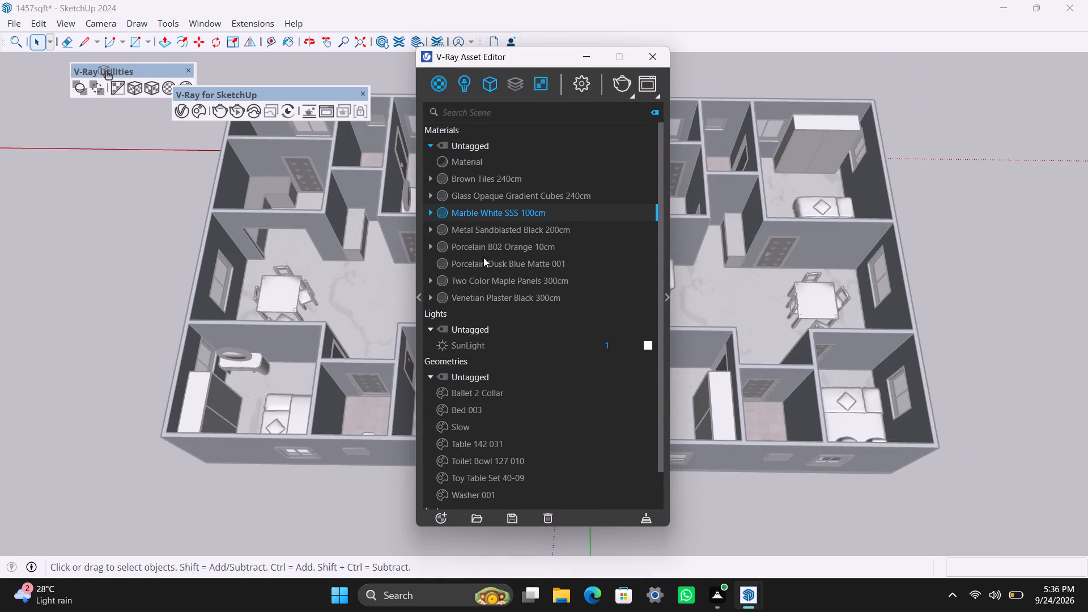
click(486, 179)
right_click(487, 179)
click(524, 200)
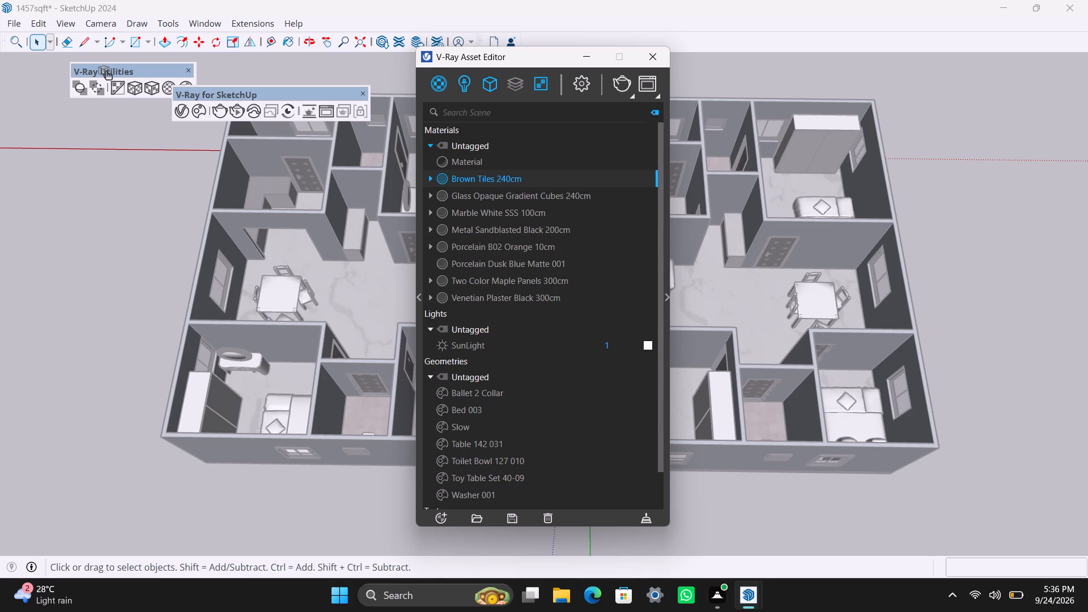
click(593, 53)
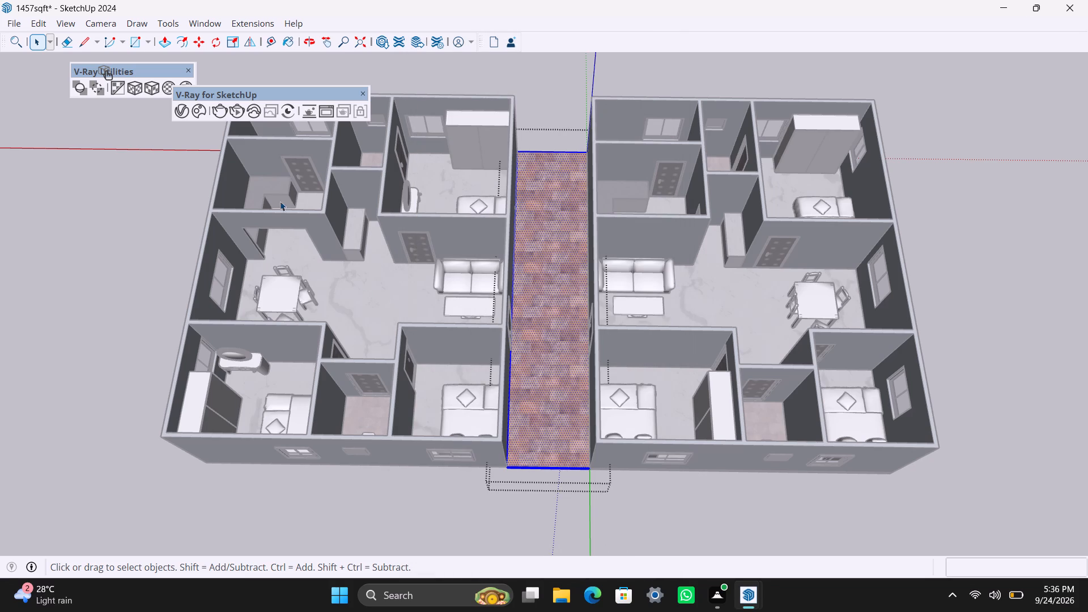
click(1040, 339)
Save the model with the tiled walkway.
scroll(525, 343, down, 2)
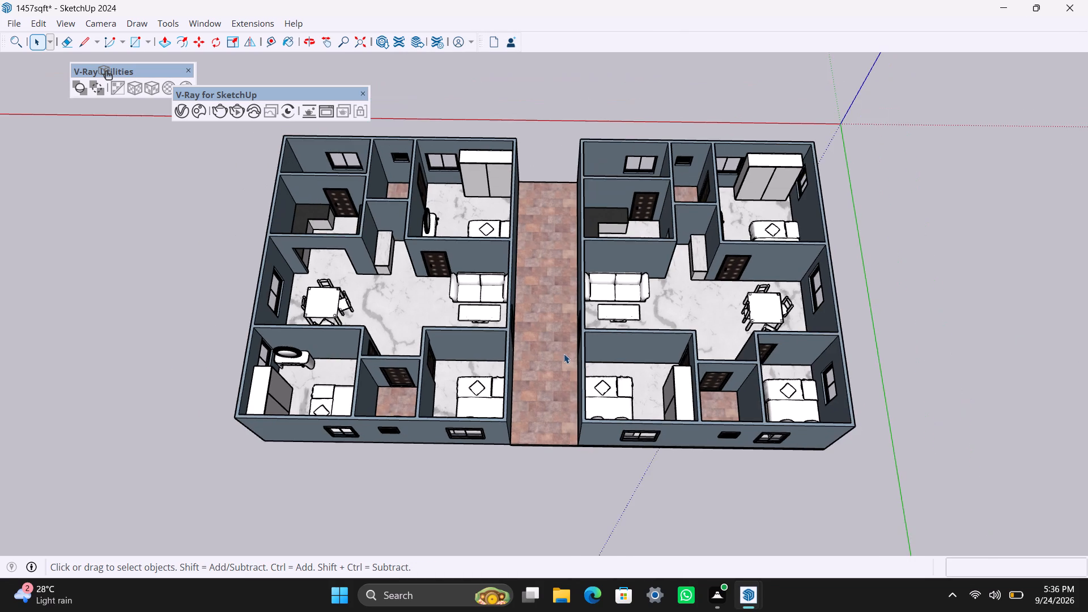
scroll(564, 355, up, 2)
shift+middle_drag(594, 373, 611, 428)
key(ctrl+s)
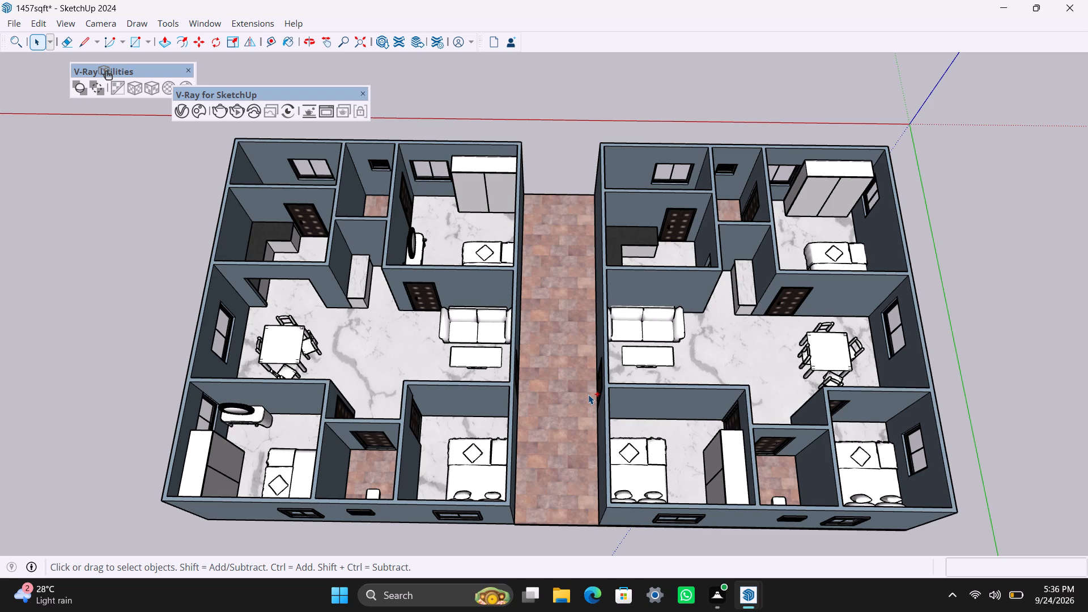
key(ctrl+s)
Switch the model to the standard Top view and hide the V-Ray for SketchUp tools.
click(105, 25)
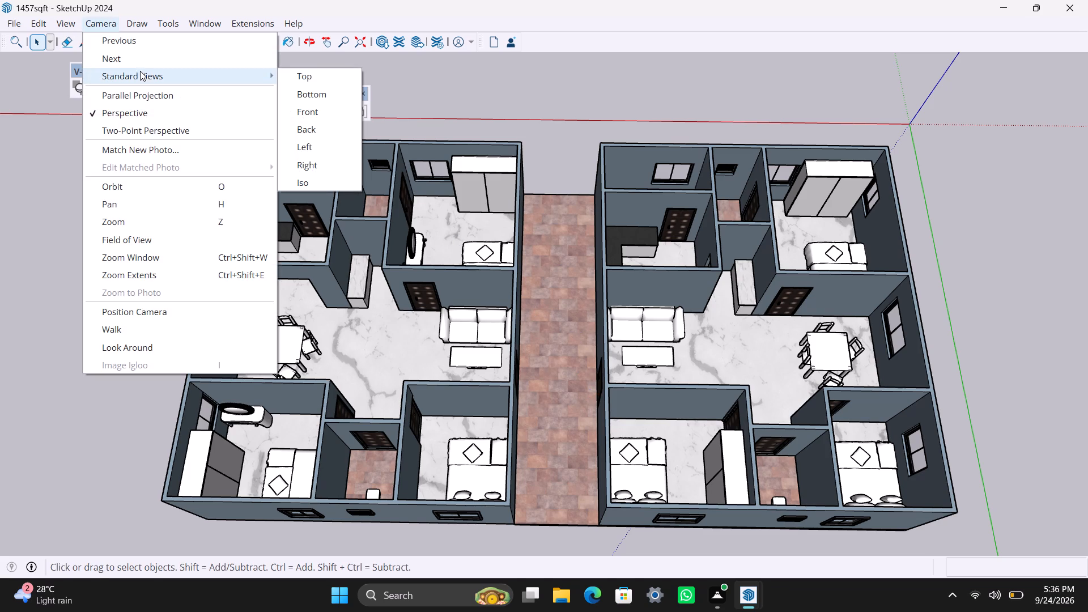
click(141, 73)
click(306, 75)
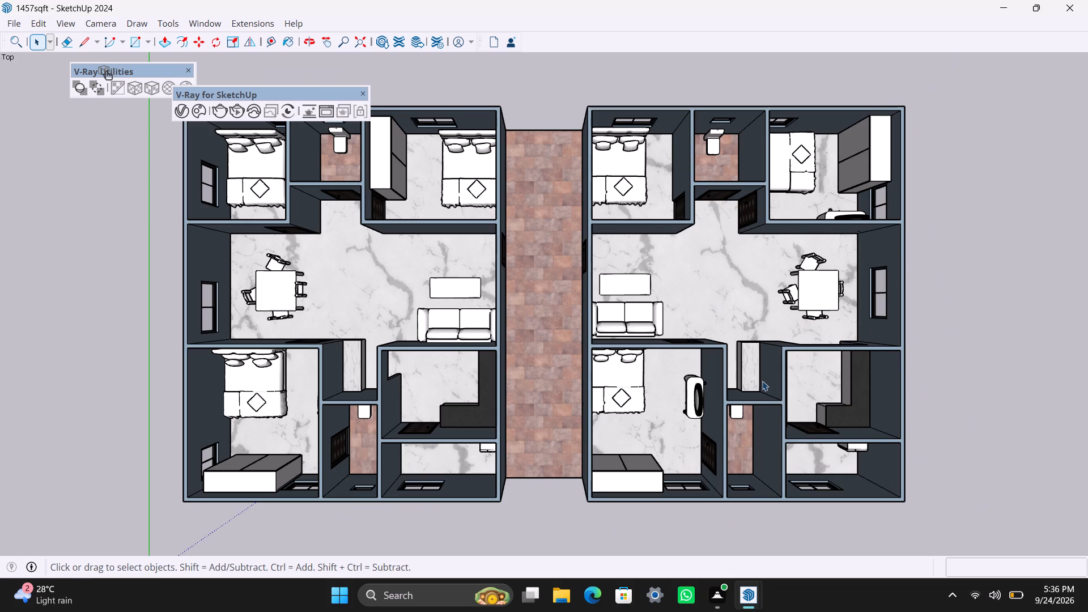
click(360, 92)
scroll(486, 362, up, 1)
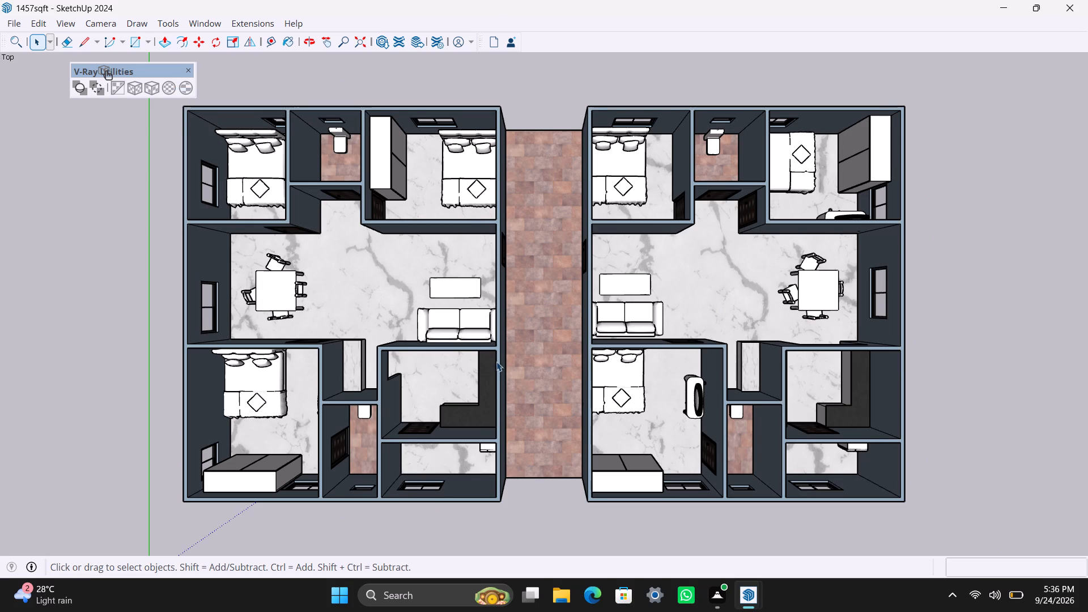
scroll(498, 360, up, 1)
scroll(504, 360, down, 2)
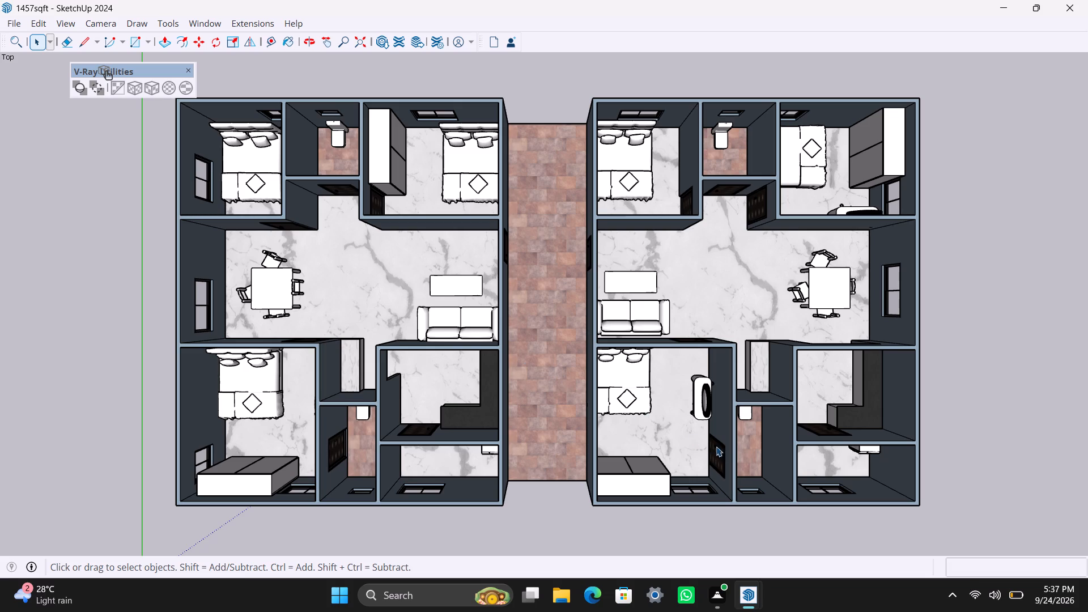
Bring back the V-Ray for SketchUp tools and open the V-Ray Asset Editor with a bathroom floor selected.
click(756, 448)
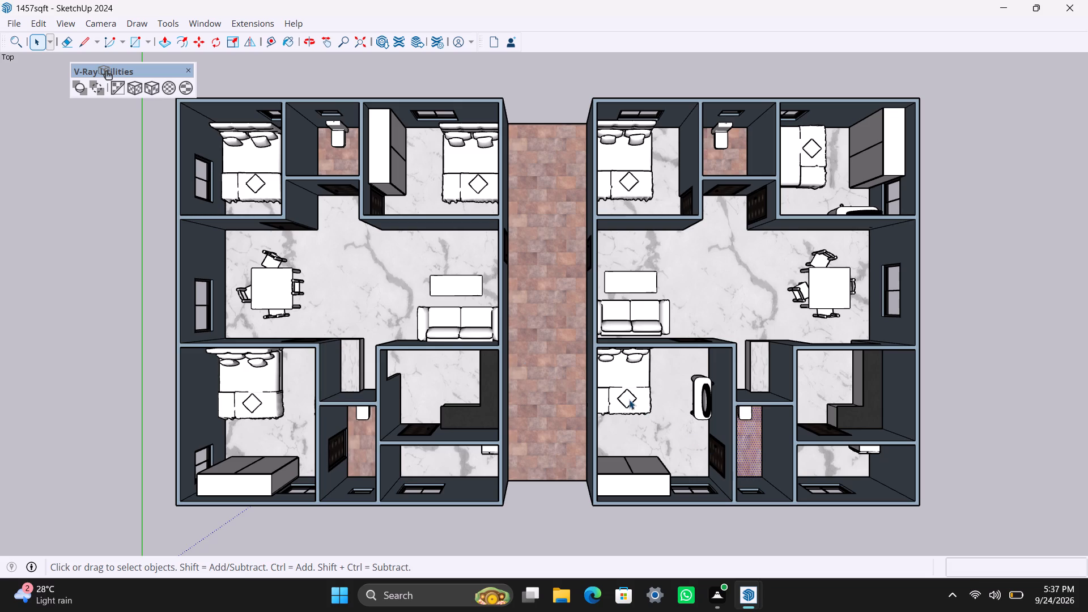
right_click(695, 39)
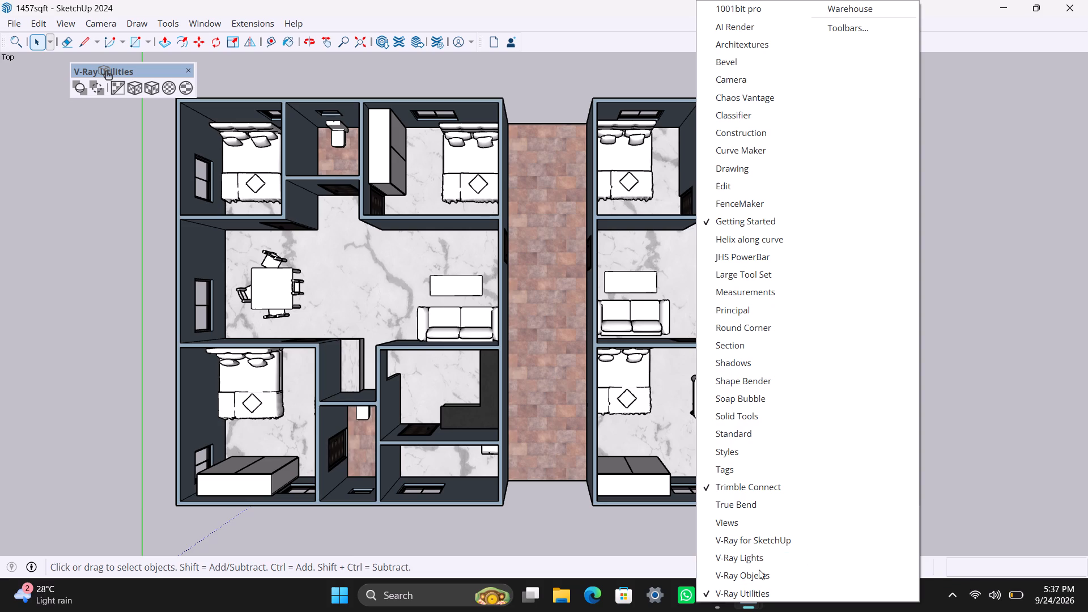
click(755, 547)
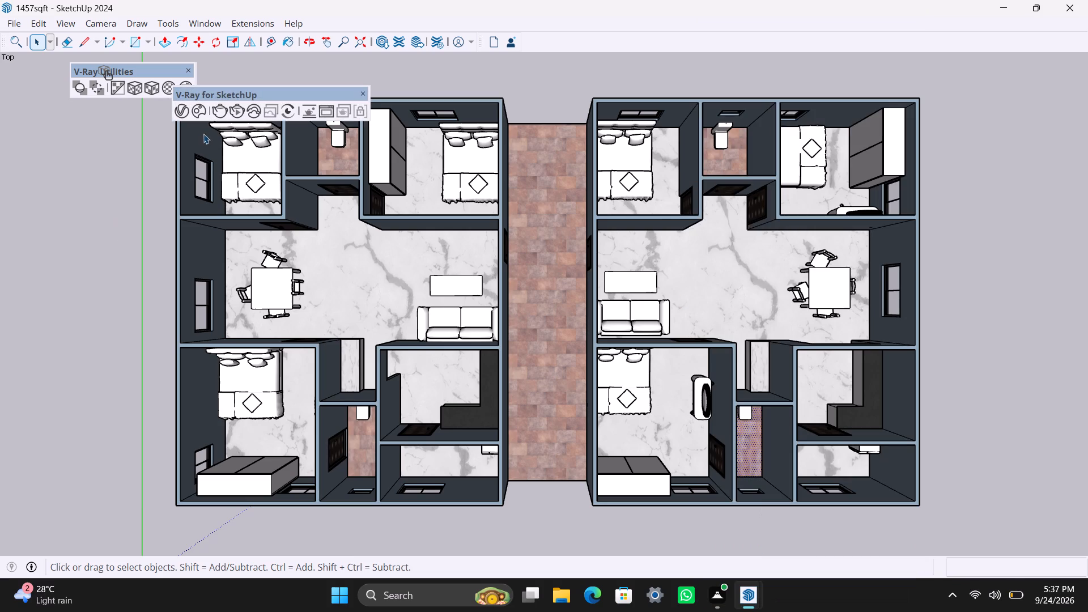
click(185, 112)
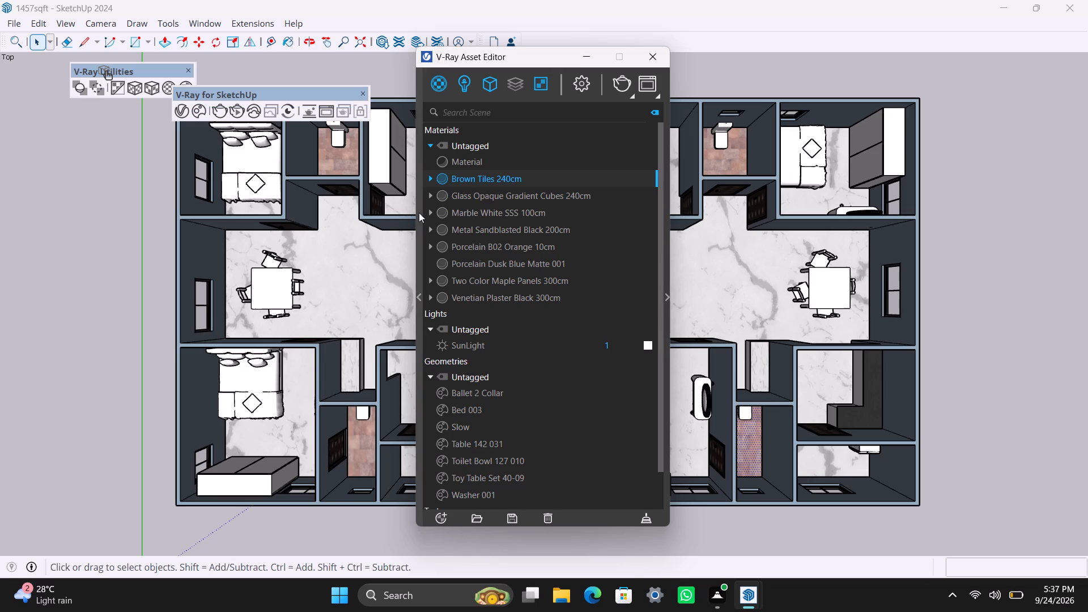
click(185, 115)
click(179, 109)
click(652, 51)
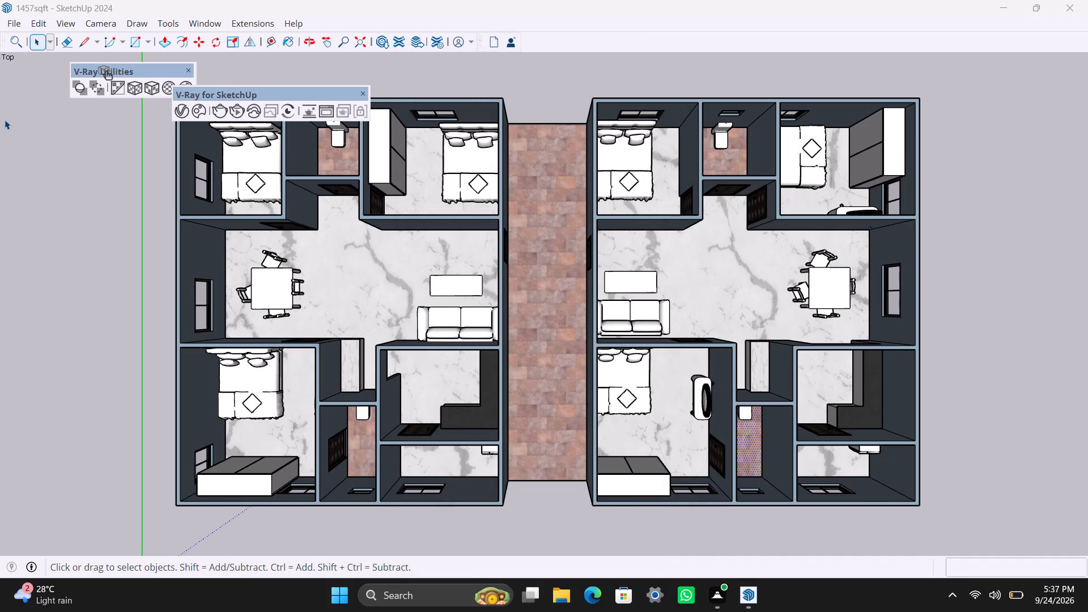
click(188, 108)
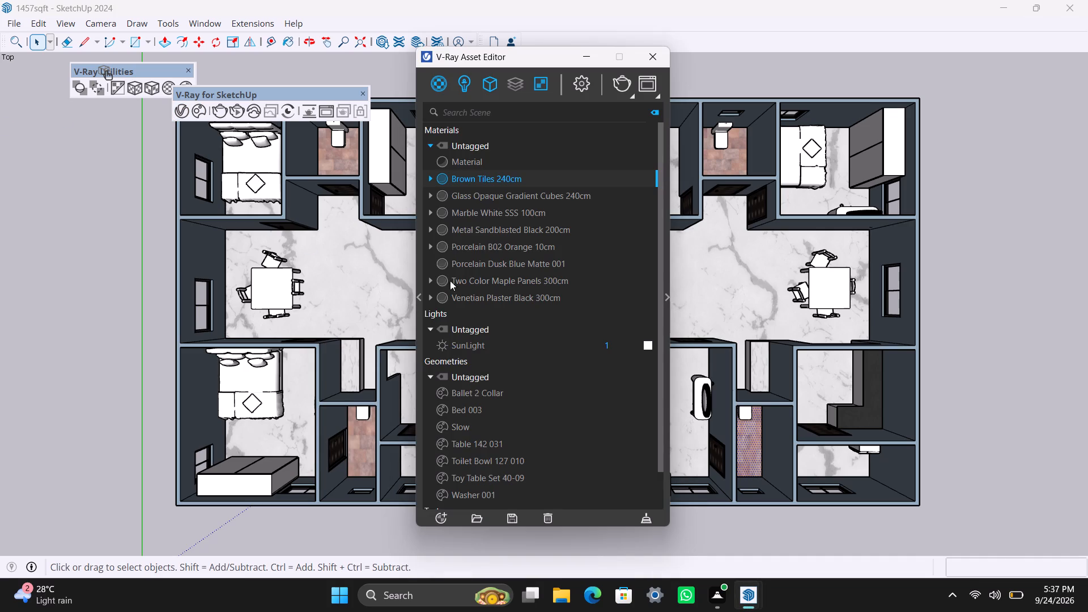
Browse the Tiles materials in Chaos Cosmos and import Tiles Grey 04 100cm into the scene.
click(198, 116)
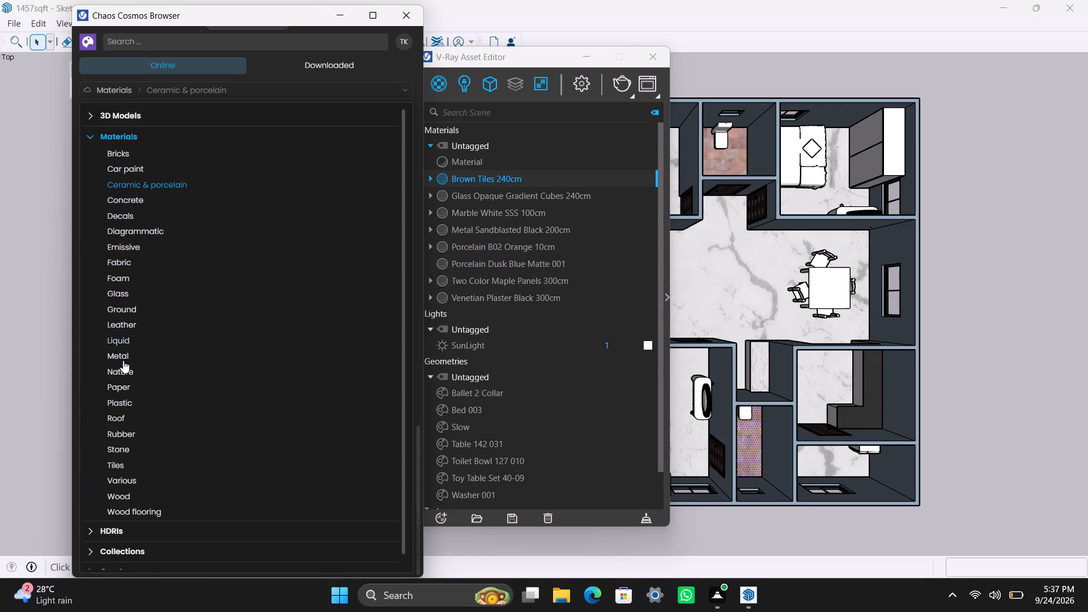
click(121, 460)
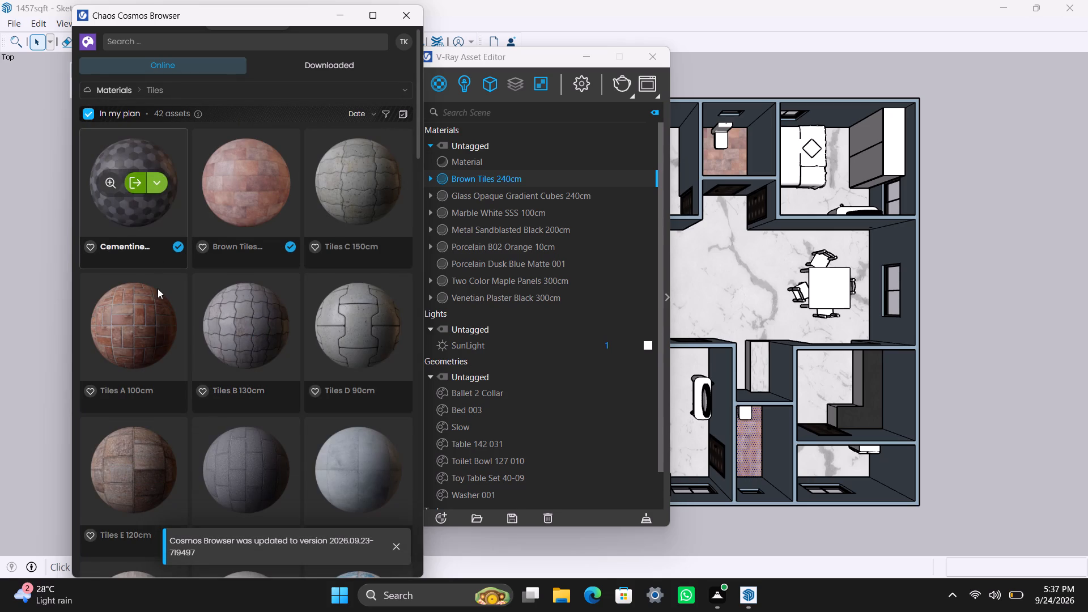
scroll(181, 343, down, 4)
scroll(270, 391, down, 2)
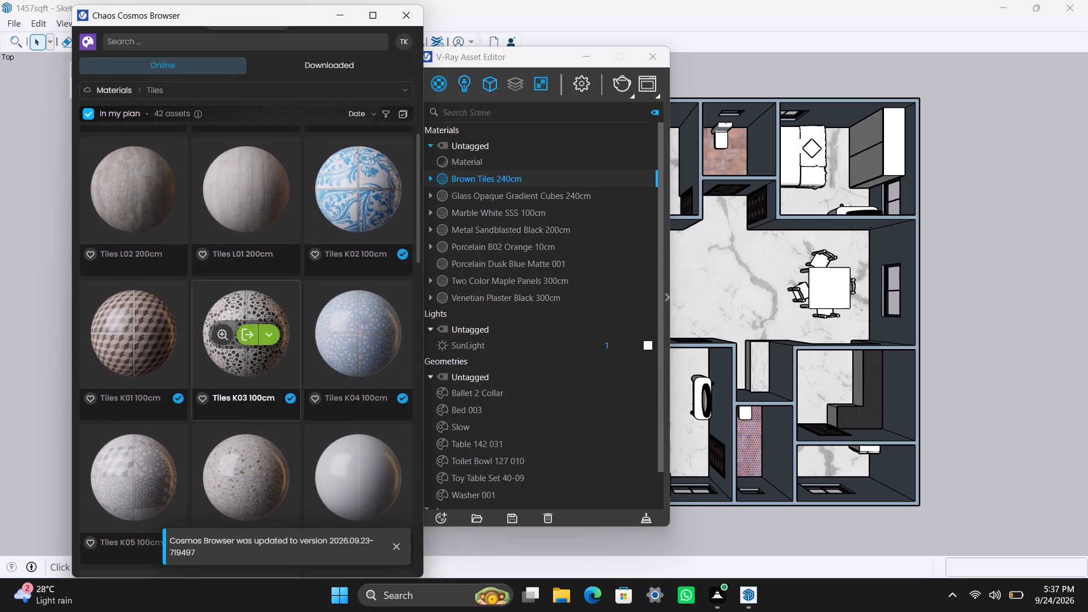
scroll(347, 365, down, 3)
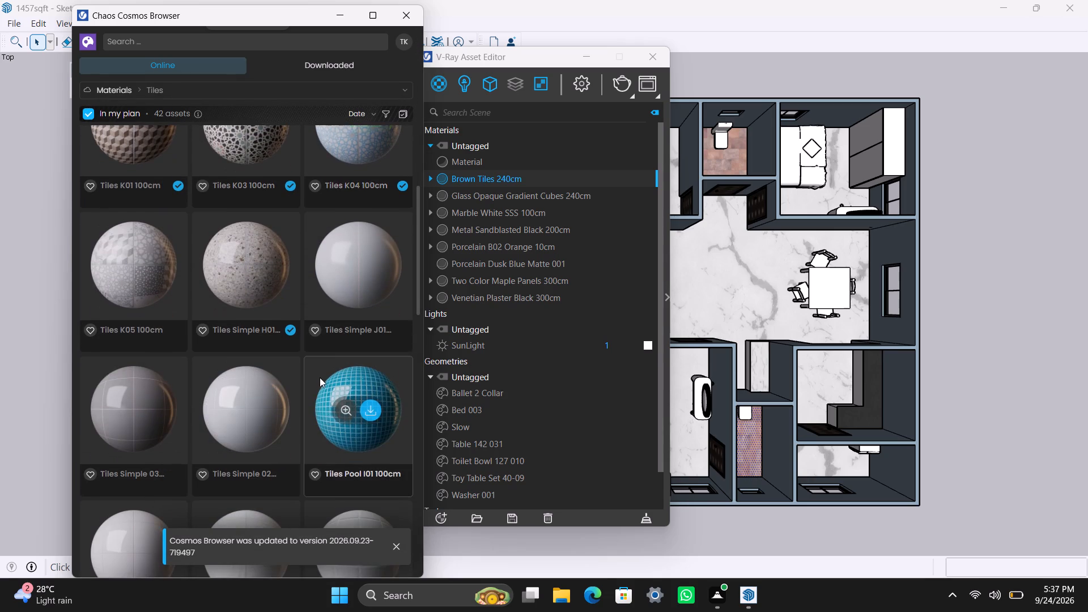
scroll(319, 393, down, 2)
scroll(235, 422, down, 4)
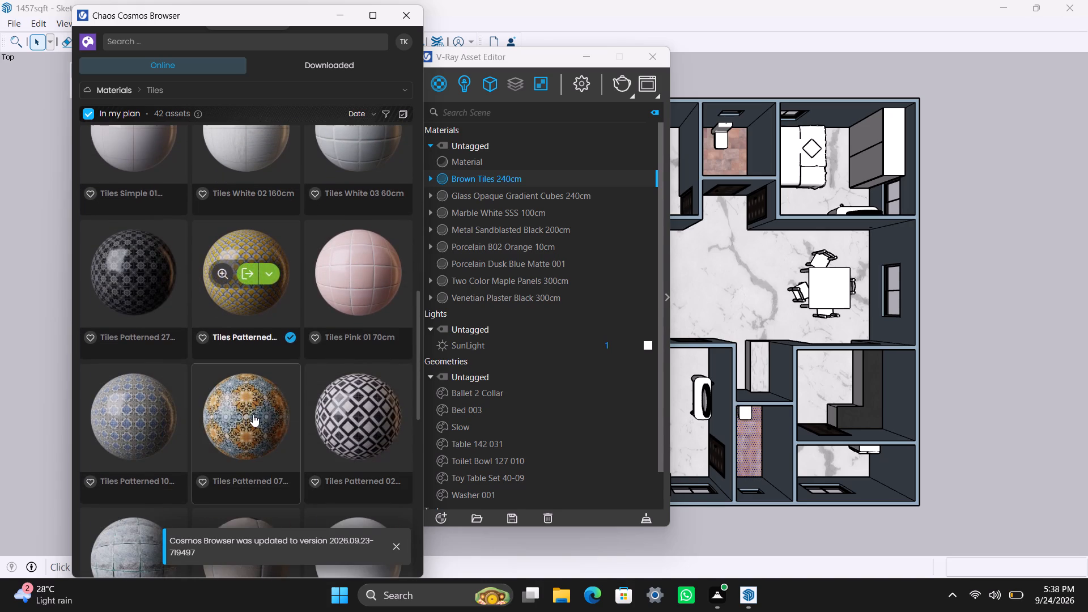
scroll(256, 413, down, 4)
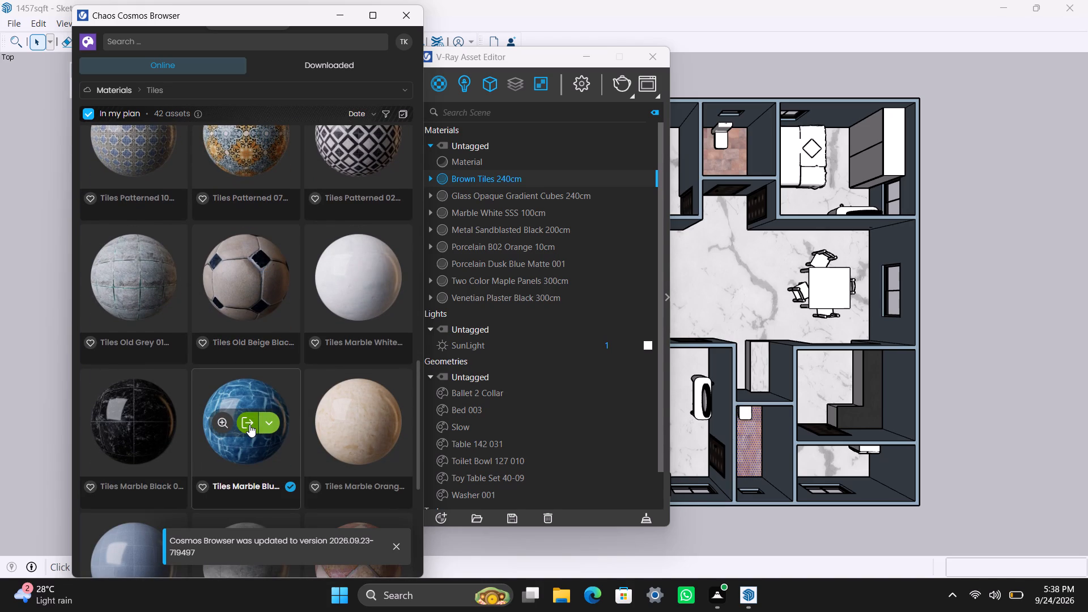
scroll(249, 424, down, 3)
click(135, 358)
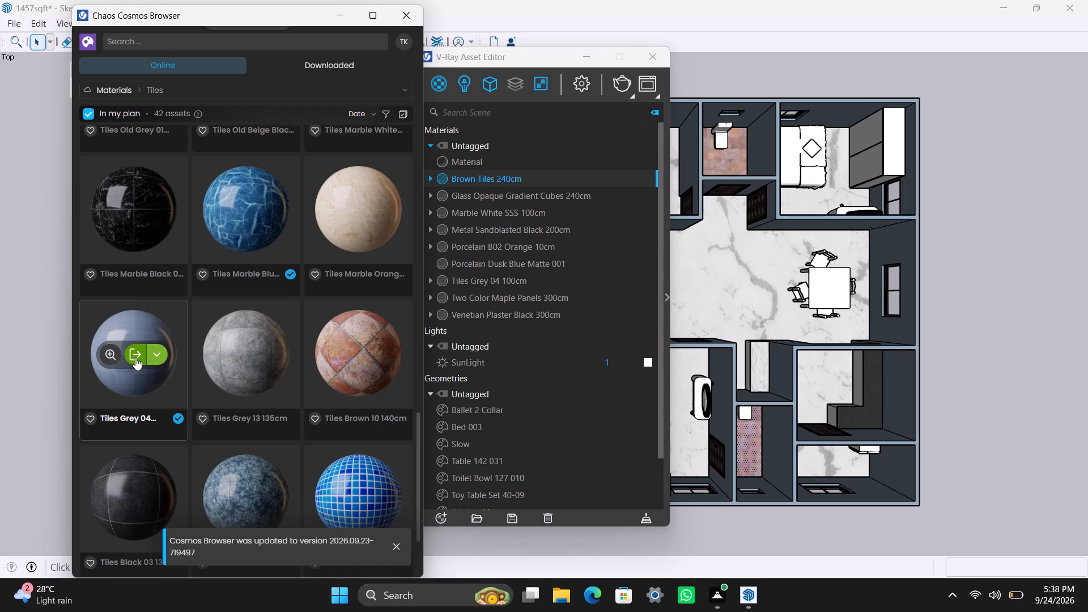
Select the other unit's matching bathroom floor, and download and import Tiles Marble Orange 01 160cm from Chaos Cosmos.
click(331, 20)
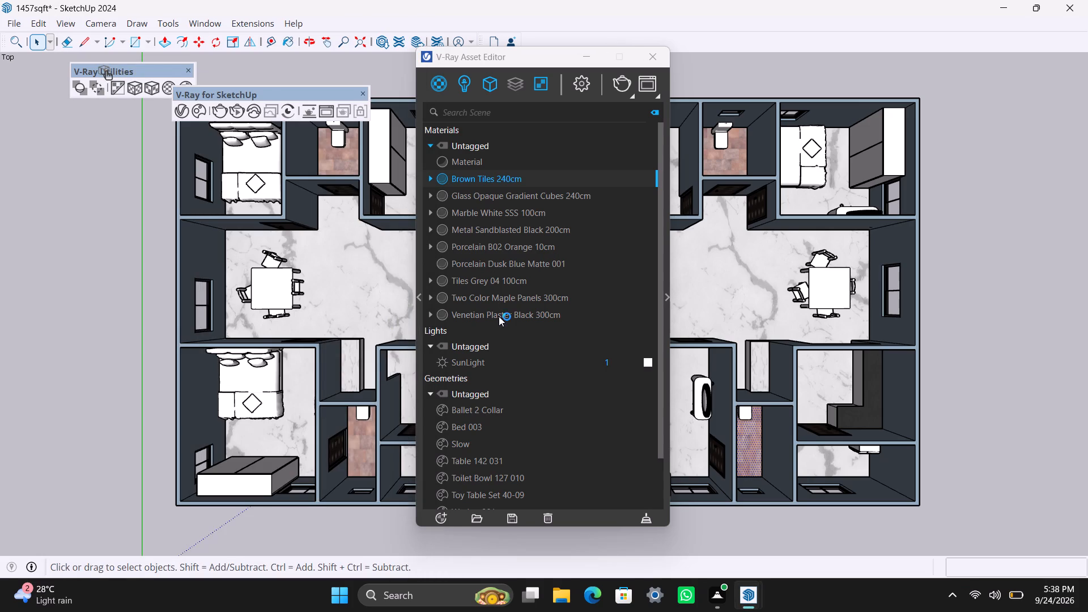
click(359, 444)
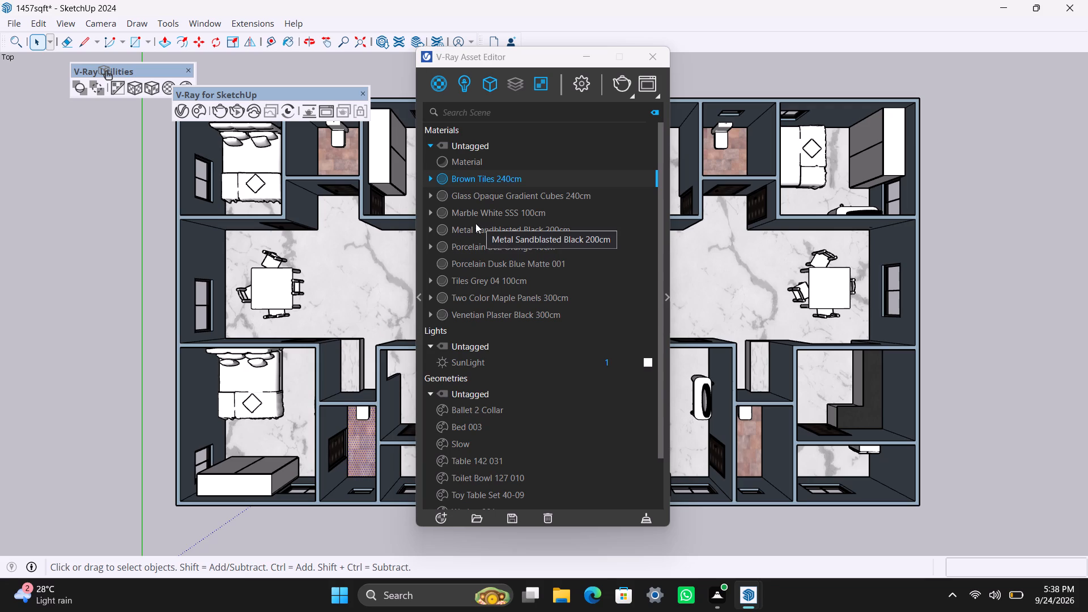
click(194, 113)
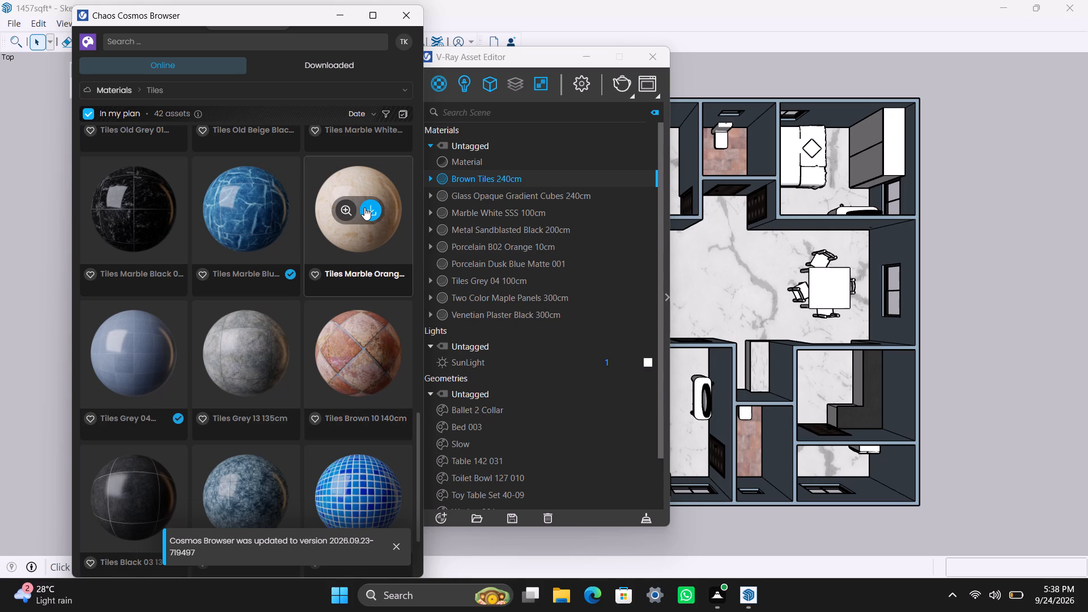
click(365, 207)
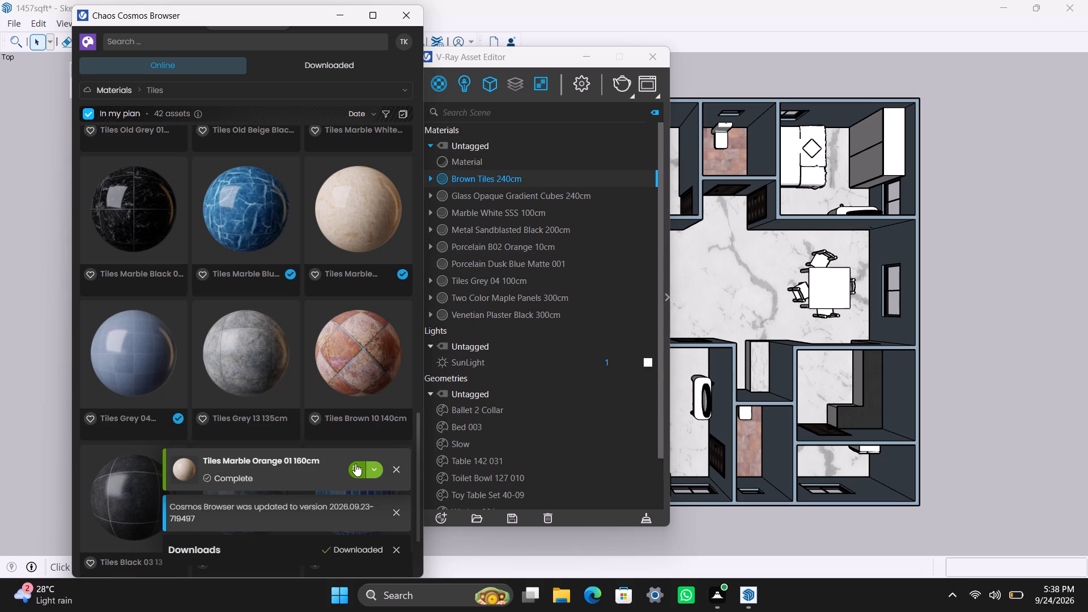
click(355, 464)
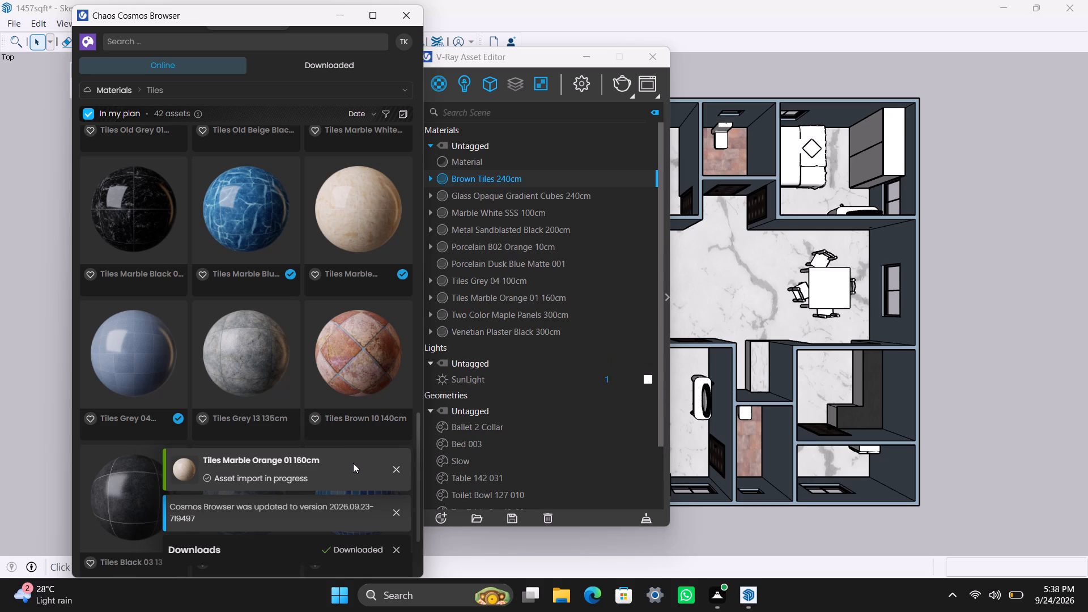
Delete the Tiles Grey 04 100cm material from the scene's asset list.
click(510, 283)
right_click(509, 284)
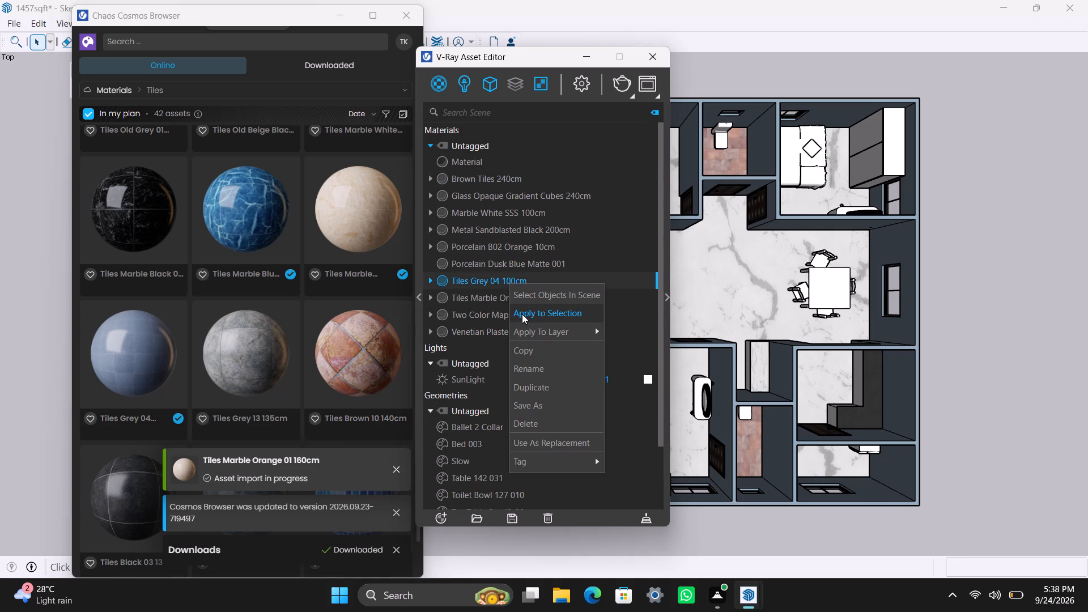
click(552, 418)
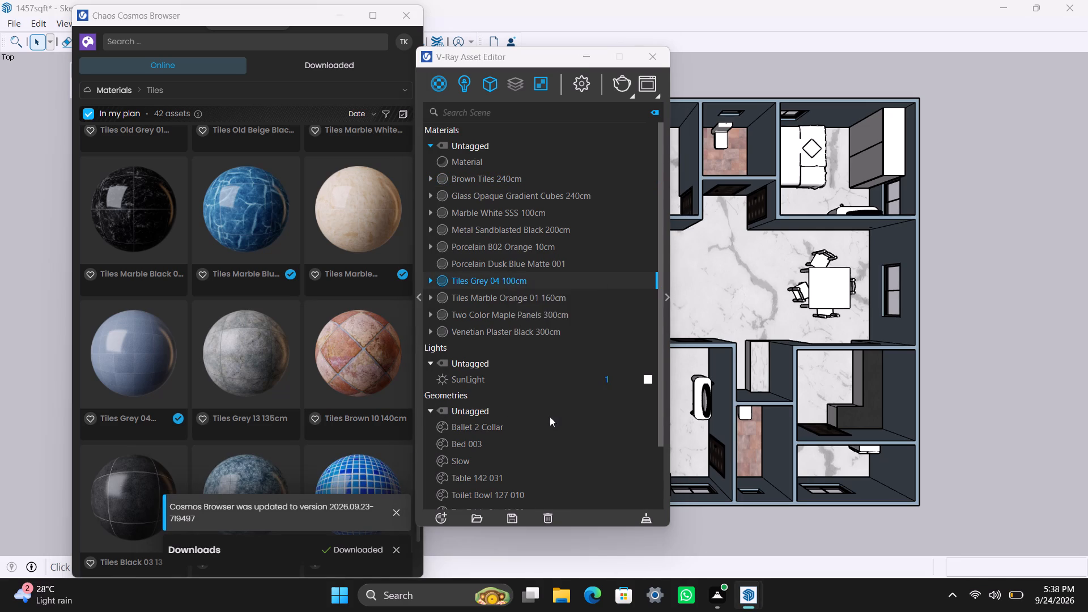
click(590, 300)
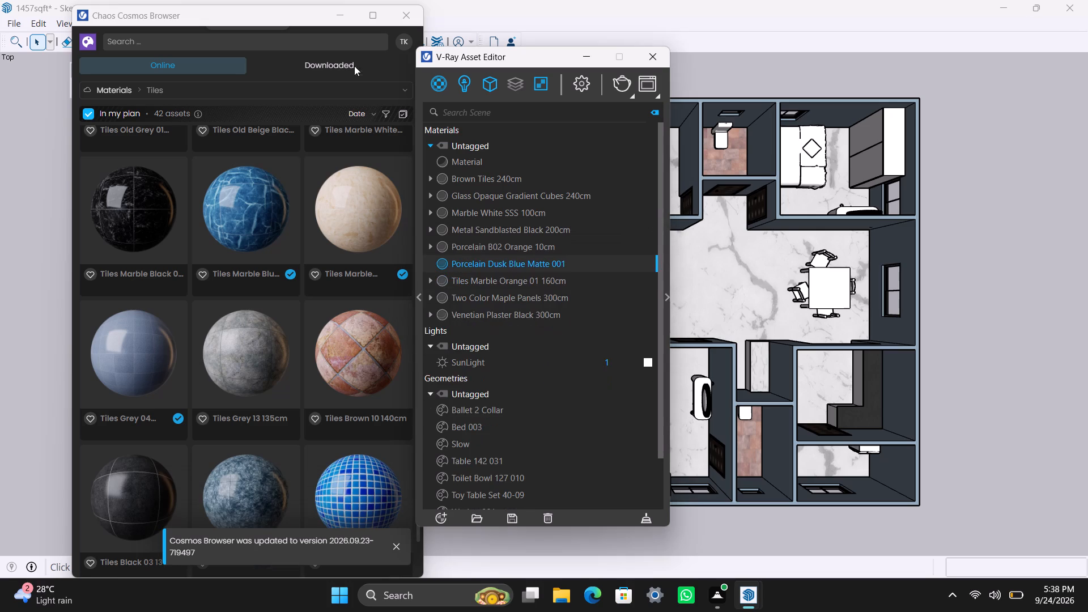
Apply Tiles Marble Orange 01 160cm to the left-hand unit's selected front bathroom floor, with V-Ray's tri-planar fit projection.
click(345, 17)
scroll(348, 505, up, 1)
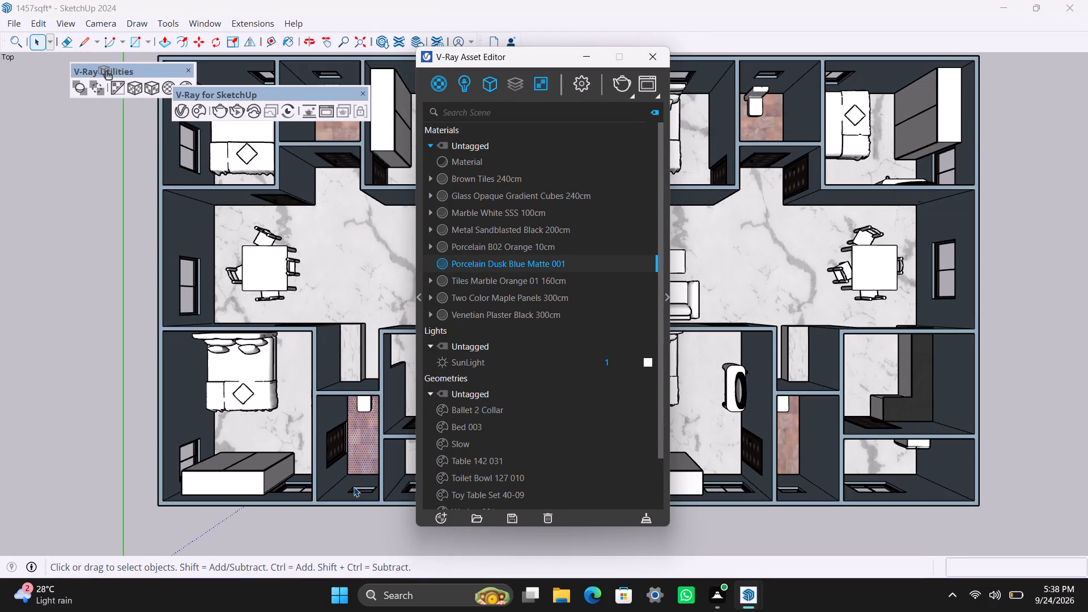
scroll(360, 470, up, 2)
right_click(546, 265)
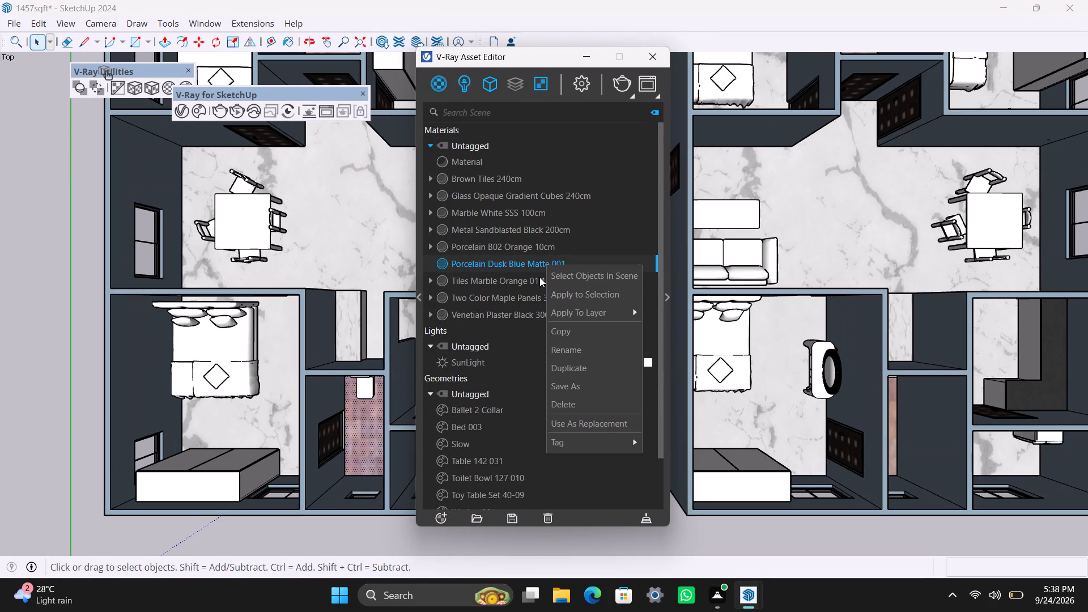
click(528, 283)
right_click(528, 283)
click(534, 313)
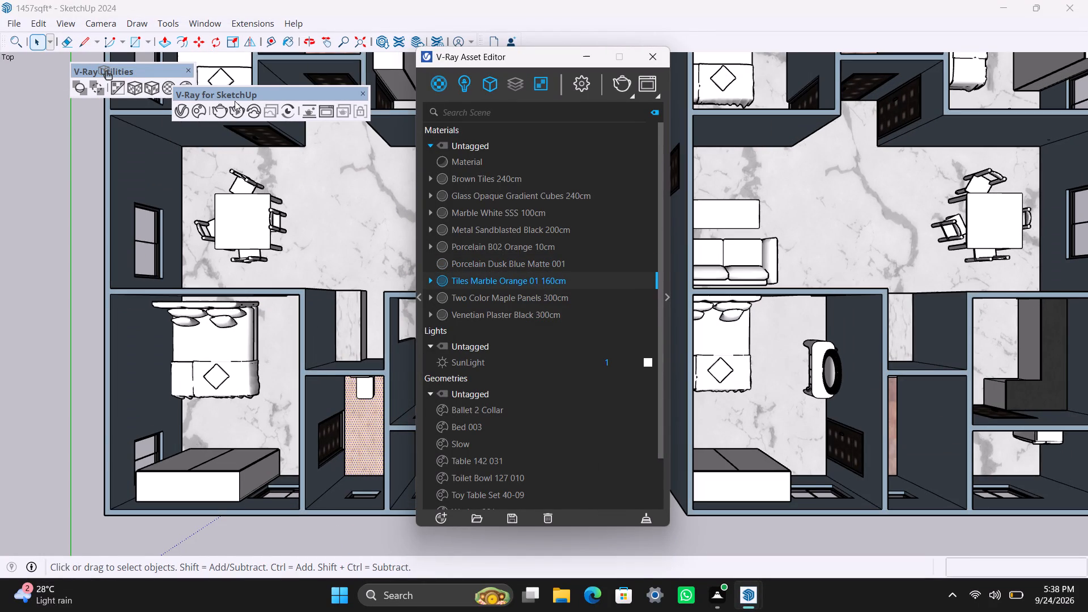
click(151, 87)
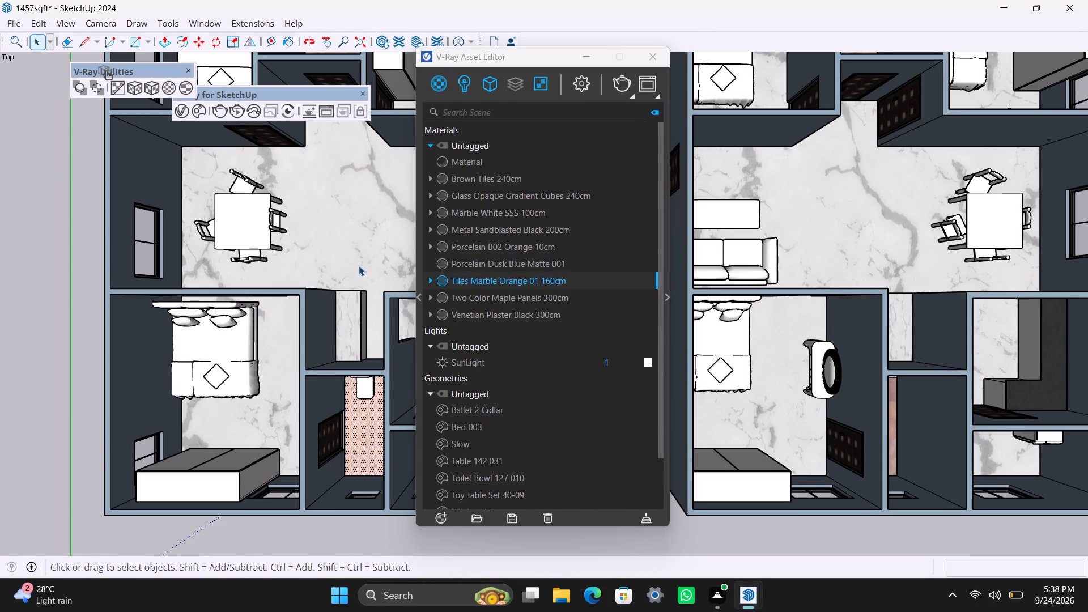
click(359, 266)
Apply Tiles Marble Orange 01 160cm with tri-planar fit projection to the left-hand unit's rear bathroom floor.
scroll(331, 434, down, 5)
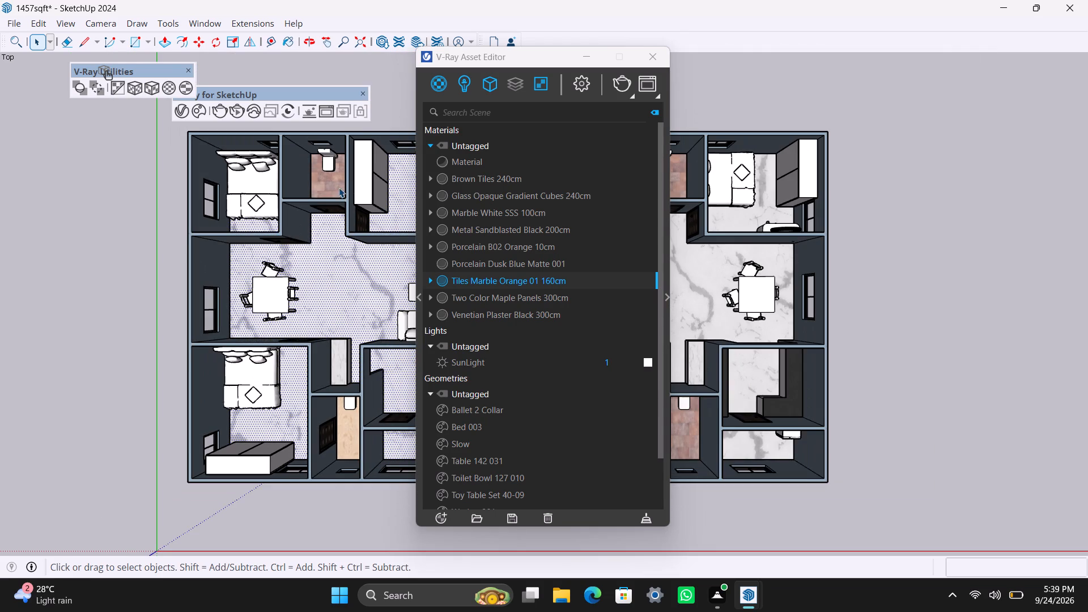
click(334, 187)
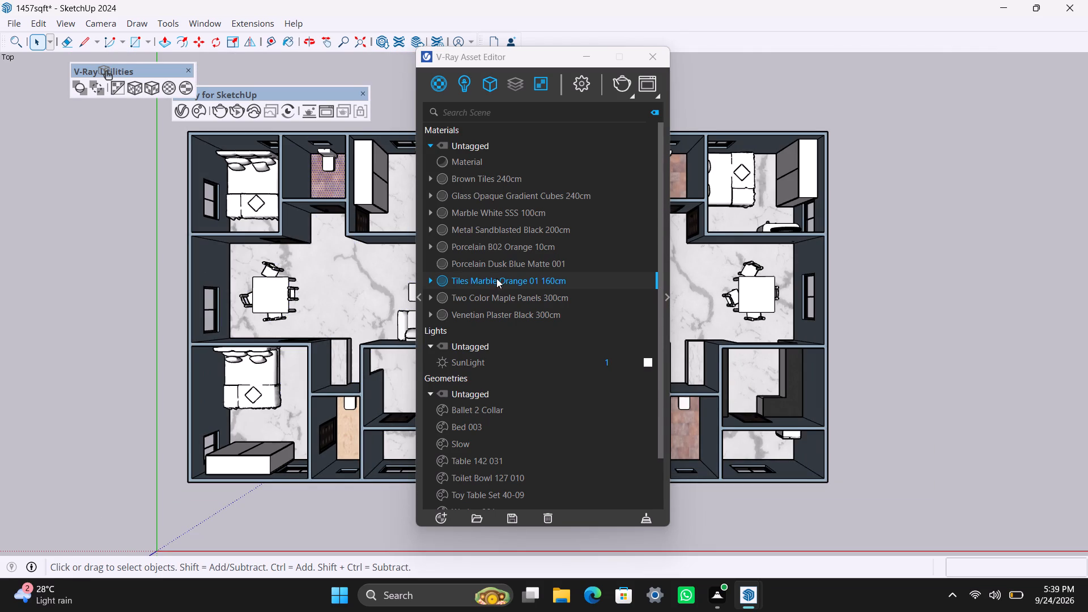
right_click(495, 281)
click(511, 302)
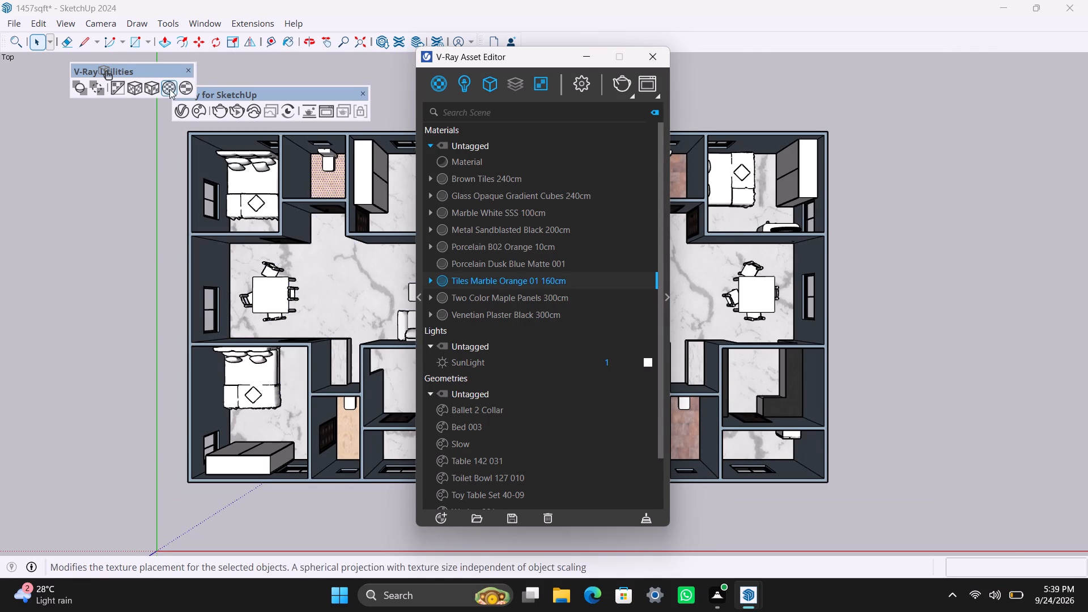
click(153, 87)
click(120, 240)
Apply Tiles Marble Orange 01 160cm with tri-planar fit projection to the right-hand unit's front bathroom floor.
scroll(125, 377, down, 2)
middle_drag(142, 386, 0, 388)
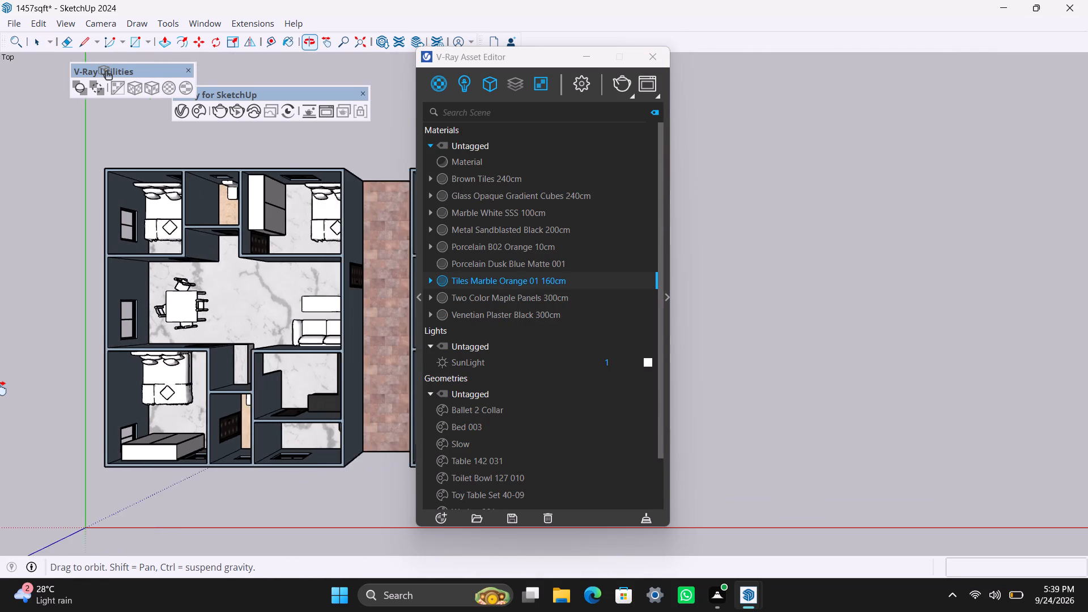
middle_drag(0, 388, 0, 381)
scroll(381, 427, down, 3)
shift+middle_drag(378, 427, 257, 436)
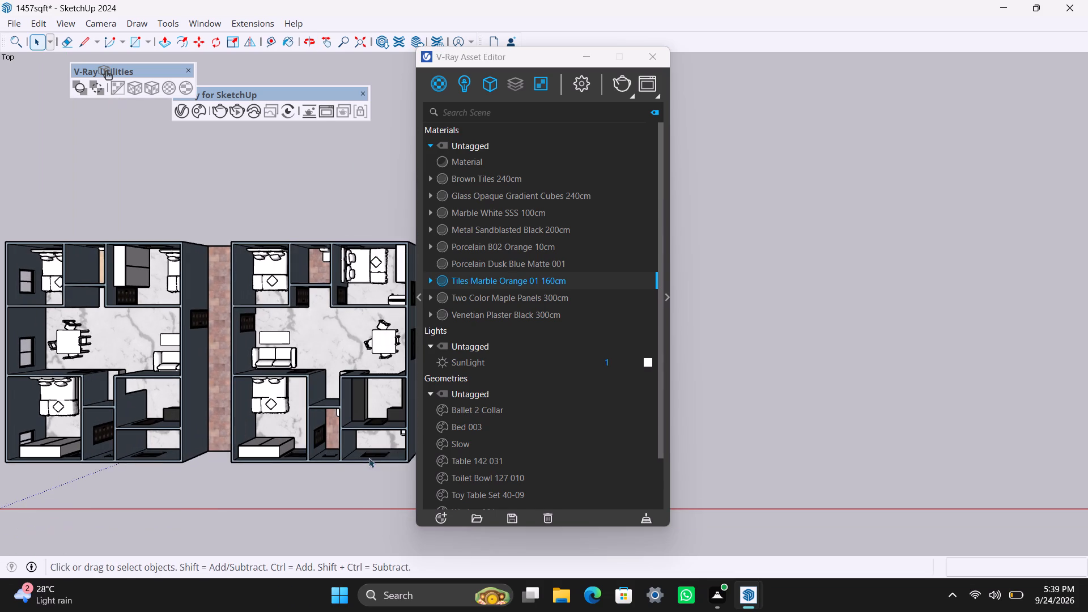
scroll(360, 442, up, 6)
click(321, 418)
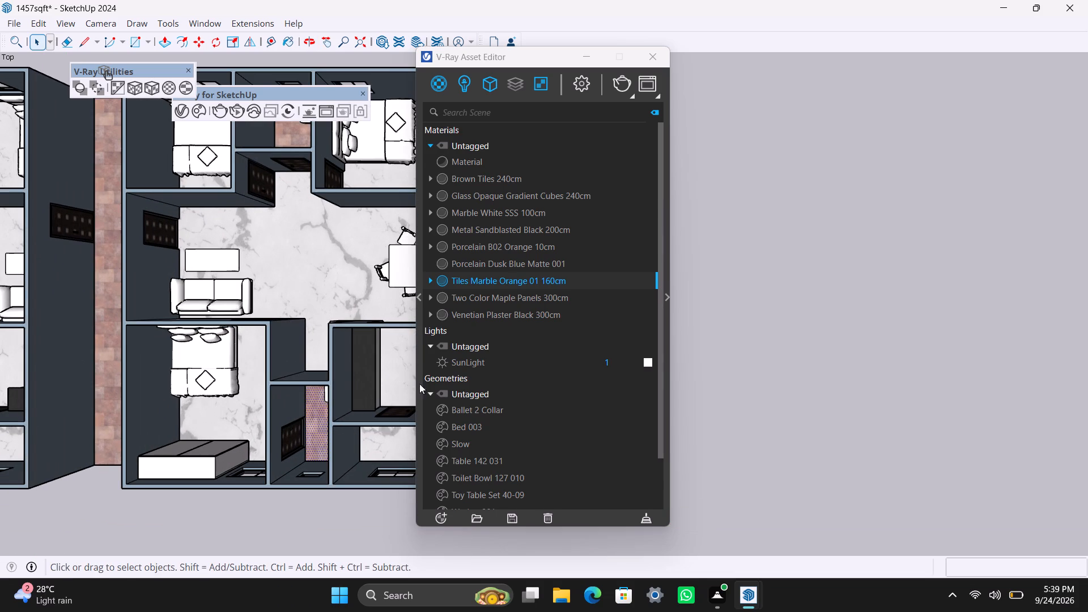
right_click(535, 286)
click(546, 312)
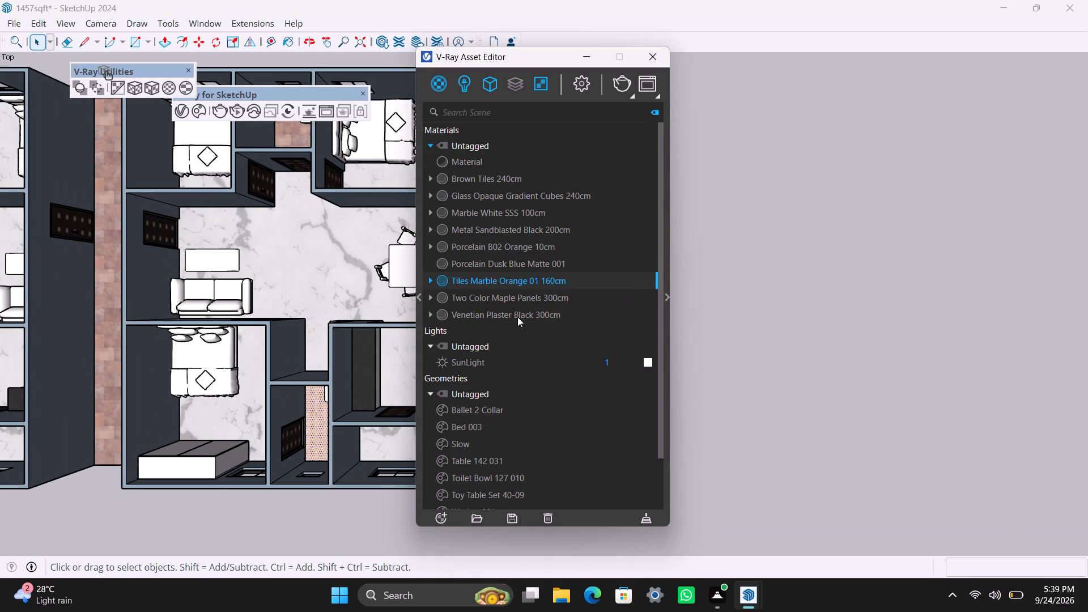
click(146, 90)
Apply Tiles Marble Orange 01 160cm with tri-planar fit projection to the right-hand unit's rear bathroom floor.
click(287, 135)
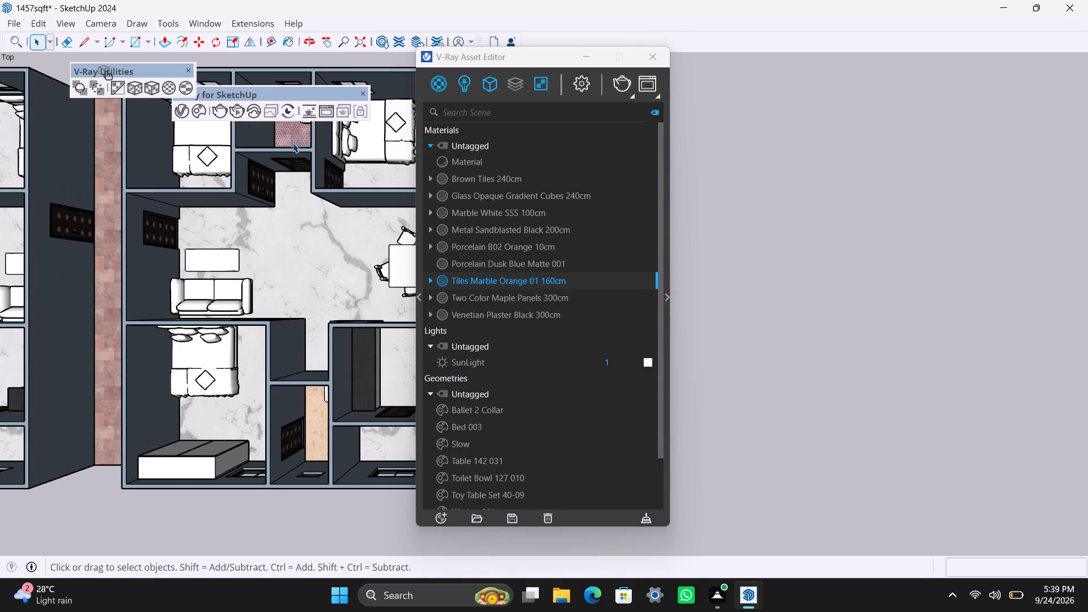
right_click(471, 278)
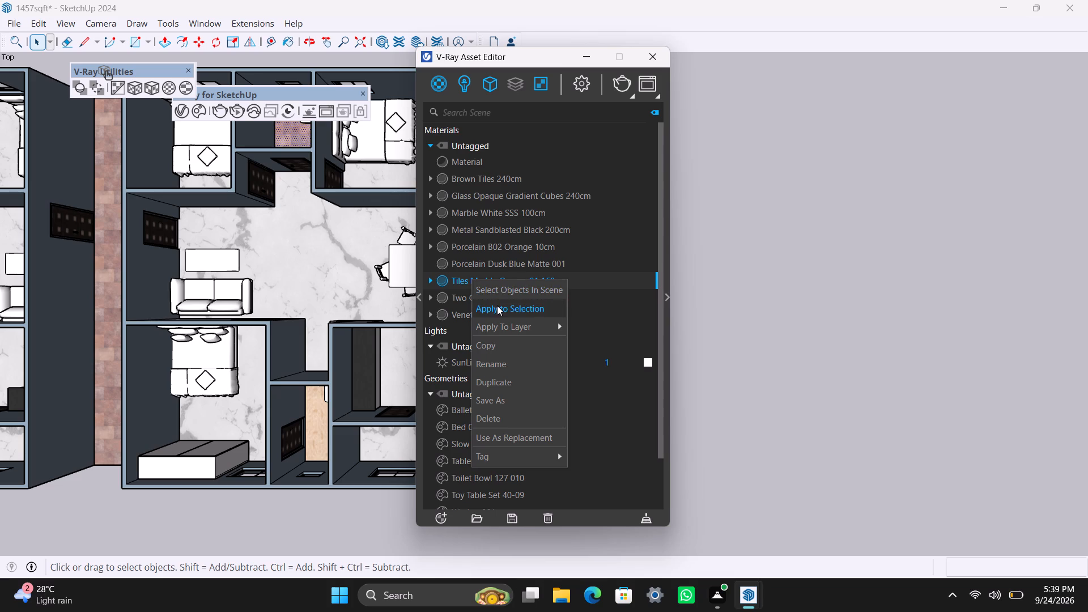
click(497, 305)
click(157, 87)
Clear the V-Ray Asset Editor and both V-Ray toolbars away from the model and save the file.
scroll(302, 383, down, 3)
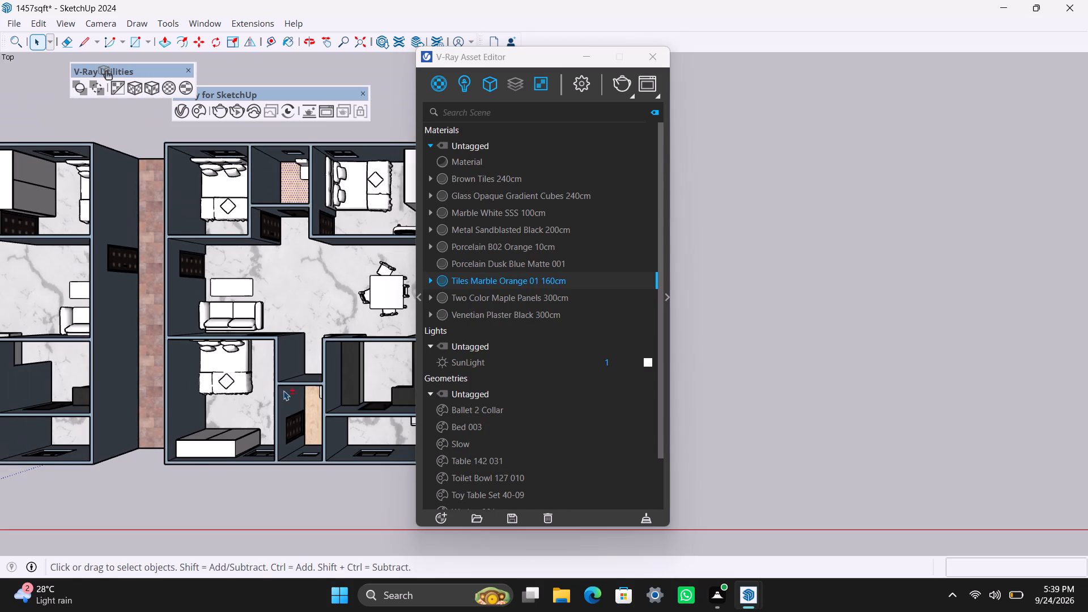
shift+middle_drag(283, 390, 701, 387)
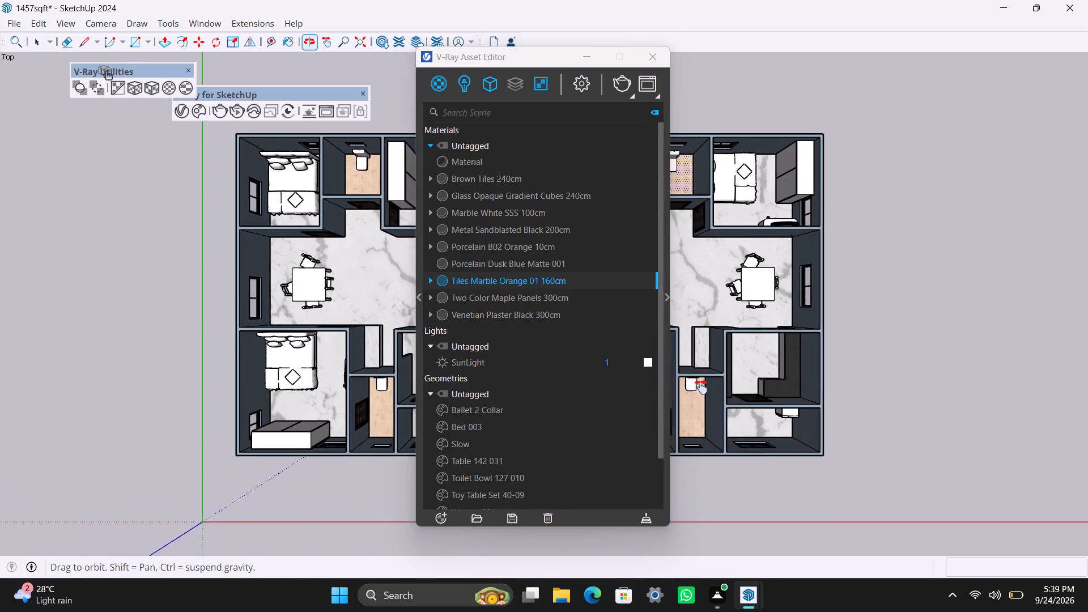
shift+middle_drag(701, 387, 728, 368)
scroll(687, 345, up, 1)
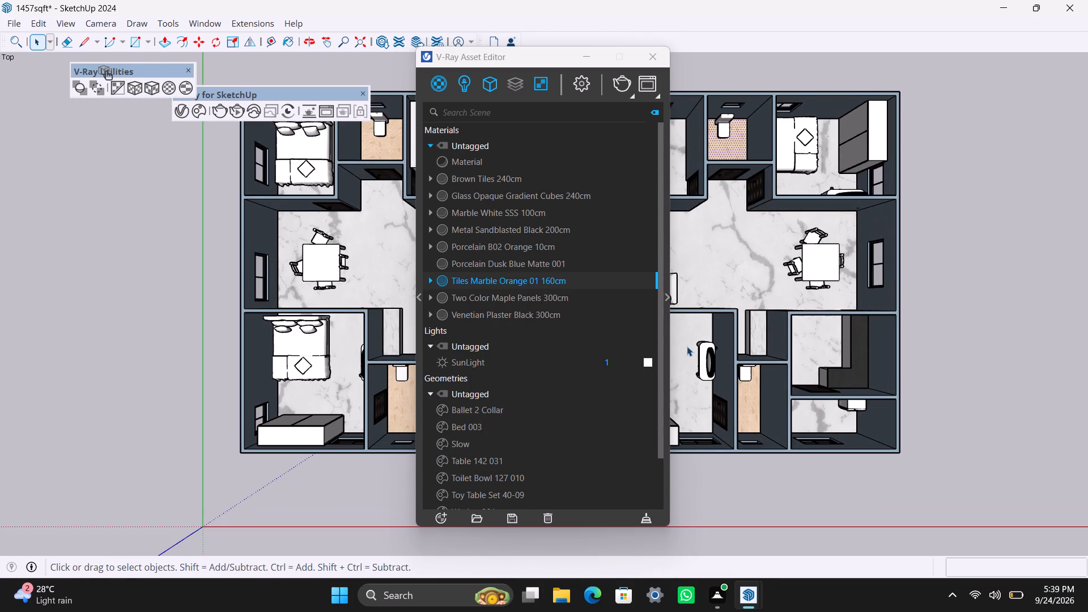
scroll(687, 347, up, 1)
shift+middle_drag(689, 351, 690, 376)
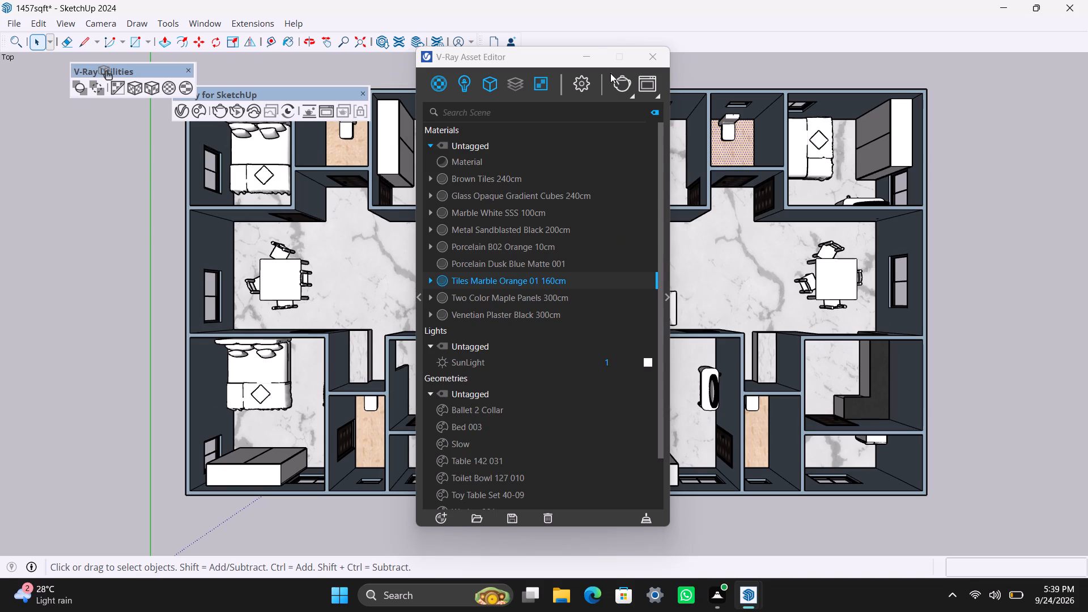
click(586, 56)
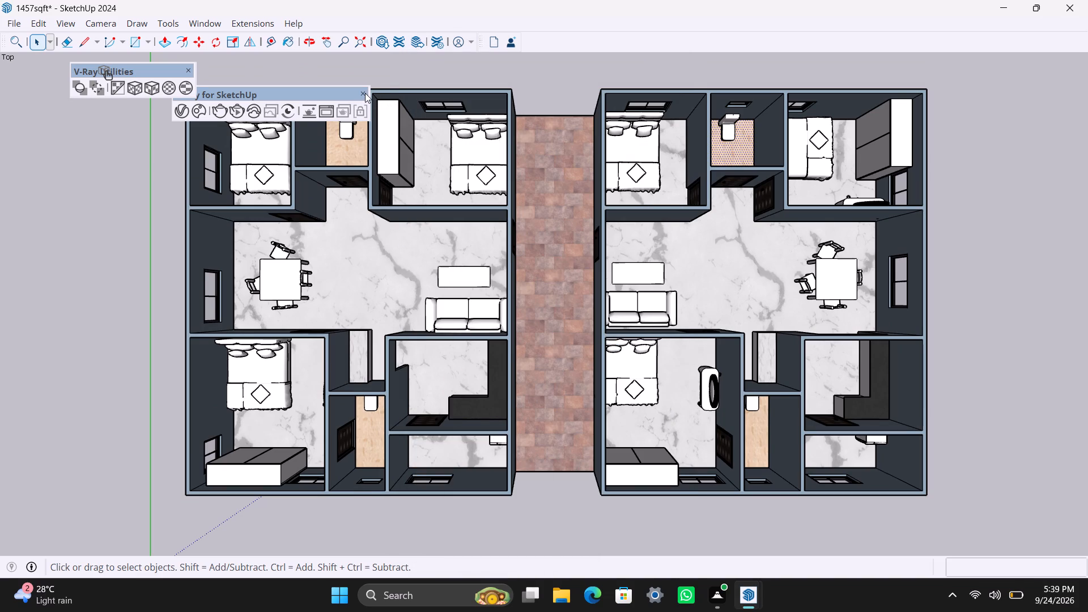
click(365, 93)
key(ctrl+s)
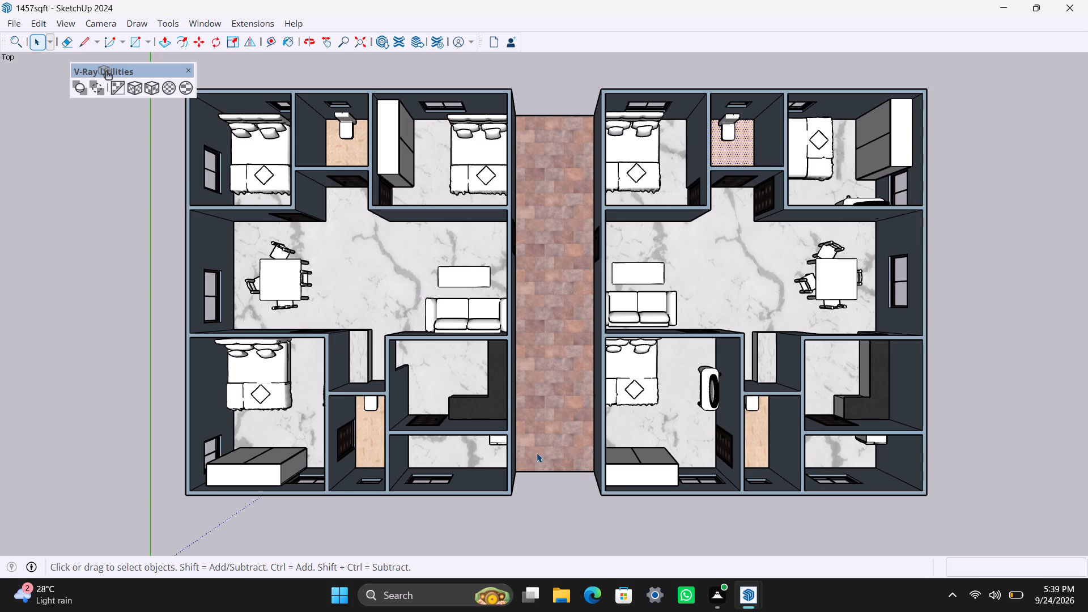
click(191, 70)
Hide the drawing axes in the model view.
click(73, 21)
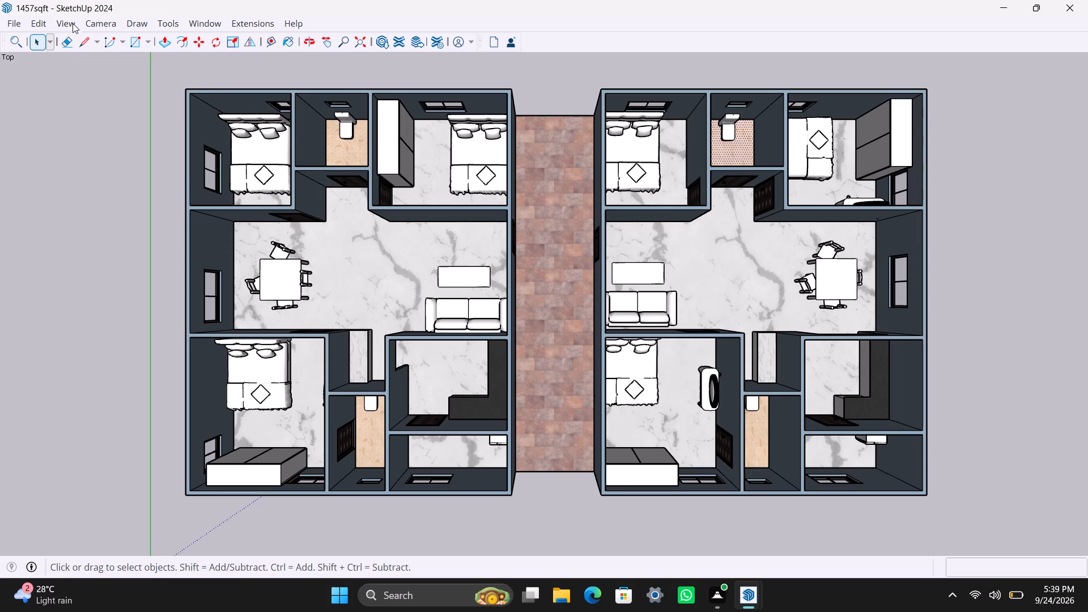
click(95, 169)
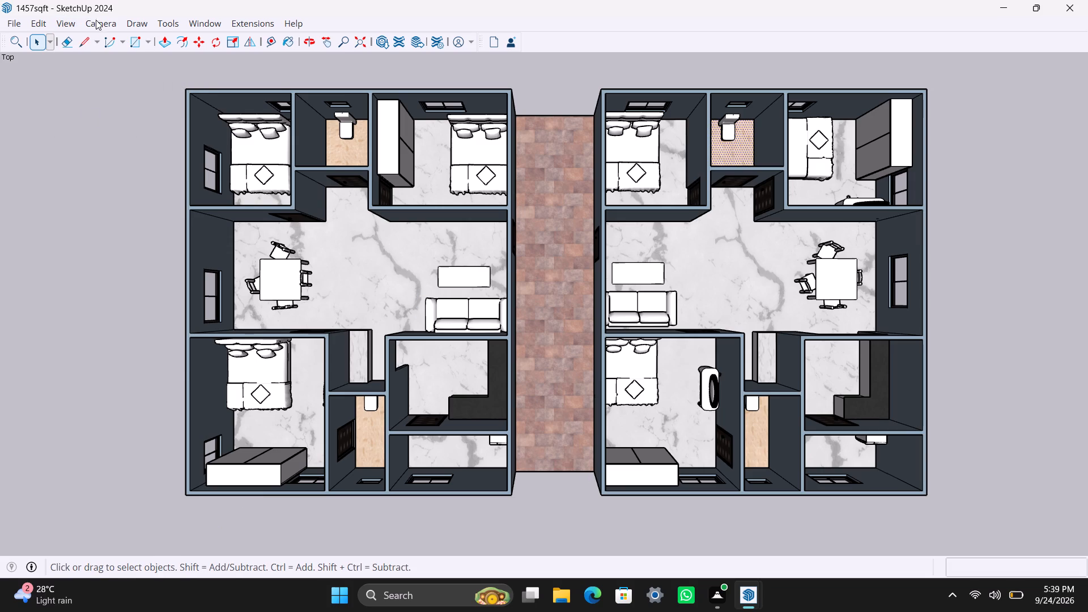
Set the camera to the standard Top view and frame both house units with the central walkway.
click(96, 20)
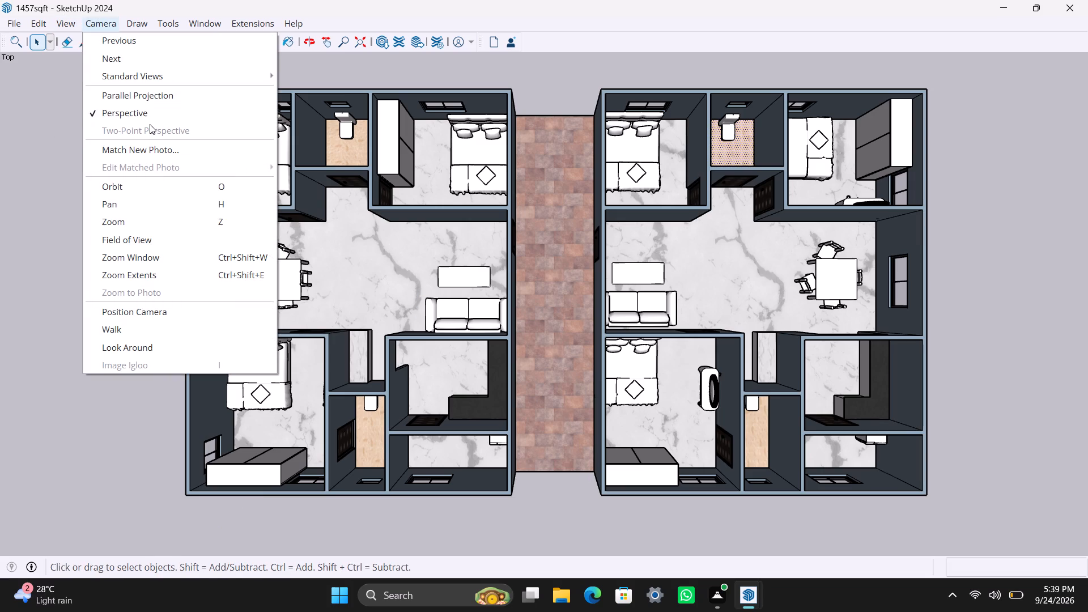
click(161, 70)
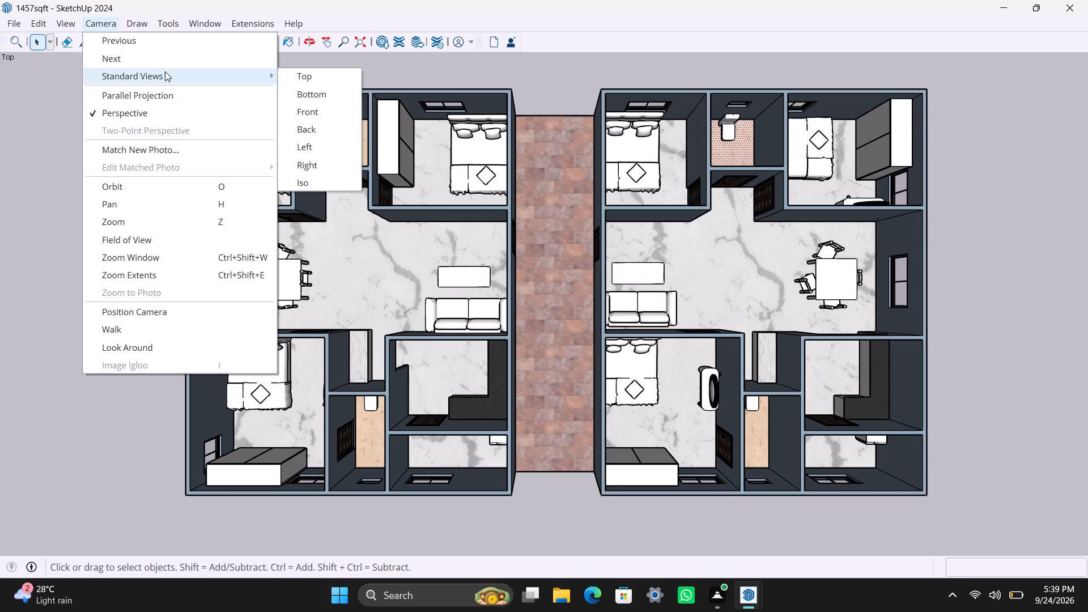
click(304, 79)
scroll(473, 279, up, 1)
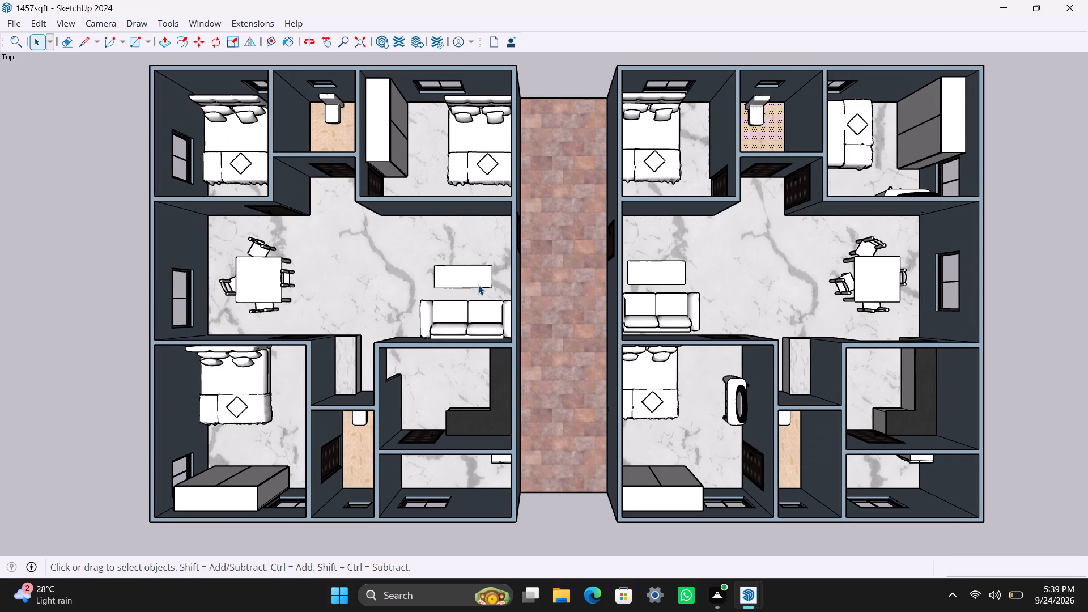
shift+middle_drag(481, 287, 482, 296)
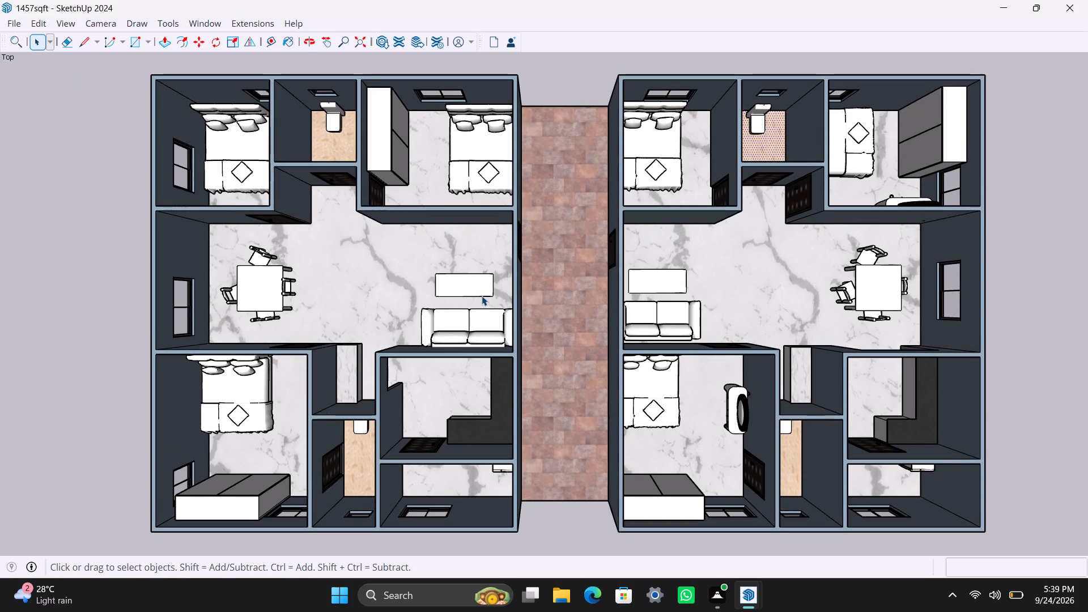